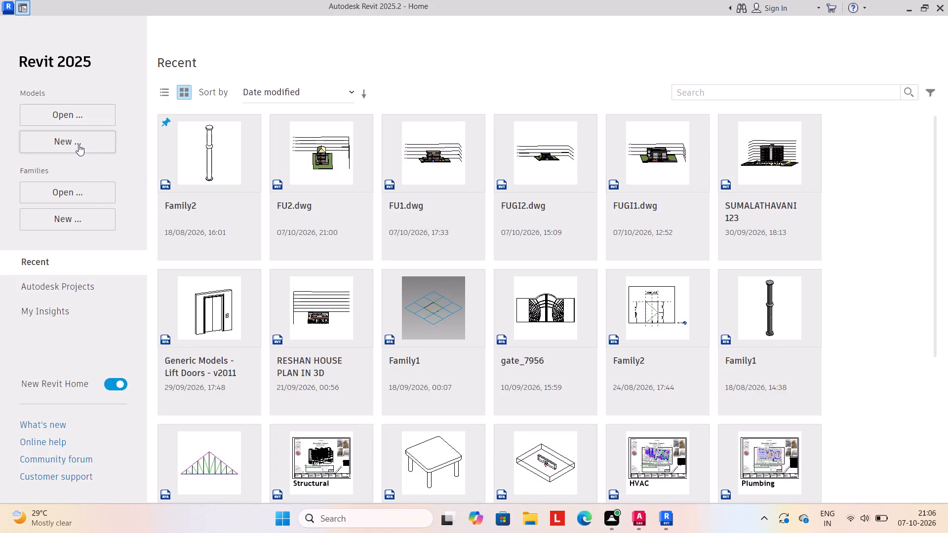
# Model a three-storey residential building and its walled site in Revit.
# Create a new project from the default.rte template in the English-Imperial folder.
pyautogui.click(79, 145)
pyautogui.click(555, 232)
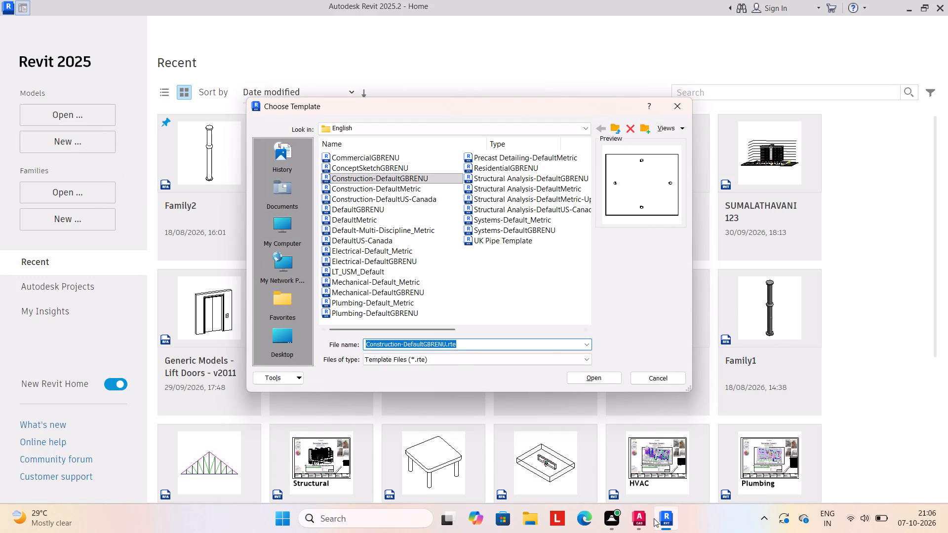
pyautogui.click(617, 130)
pyautogui.doubleClick(373, 189)
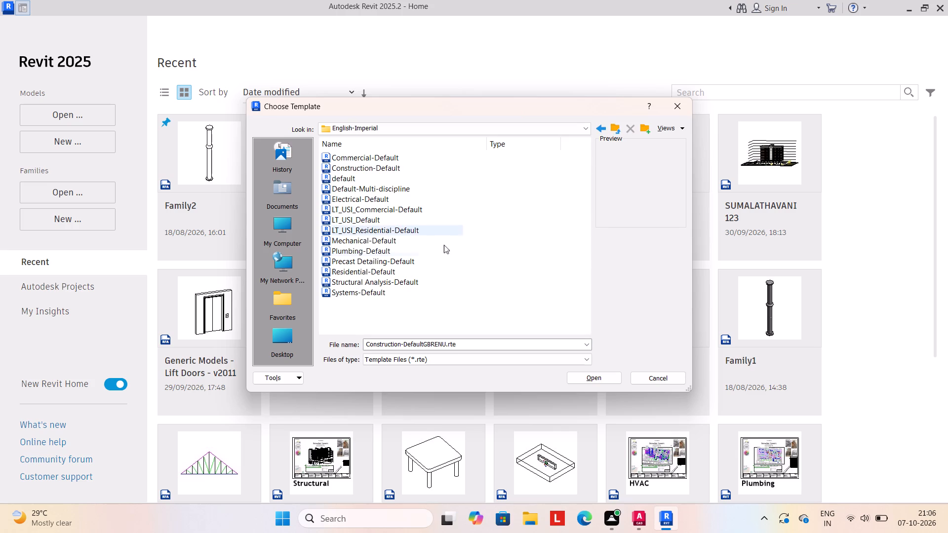
pyautogui.doubleClick(436, 176)
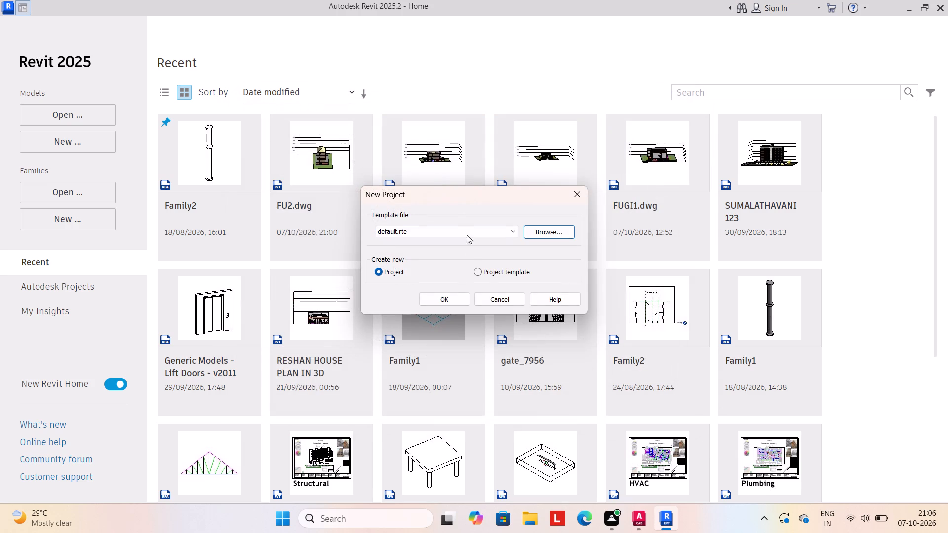
pyautogui.click(440, 301)
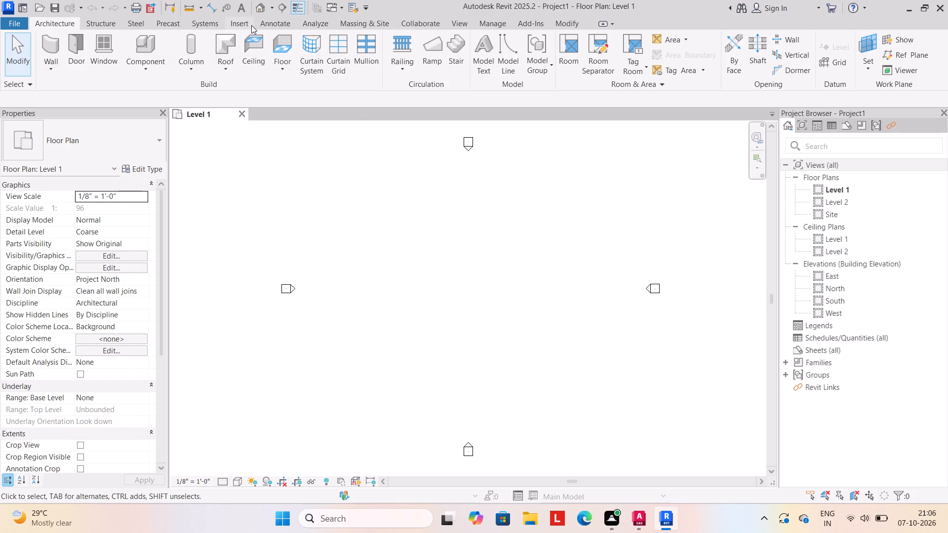
# Link the CAD drawing fu3.dwg from the Desktop into Level 1 with Auto - Center to Center positioning.
pyautogui.click(239, 24)
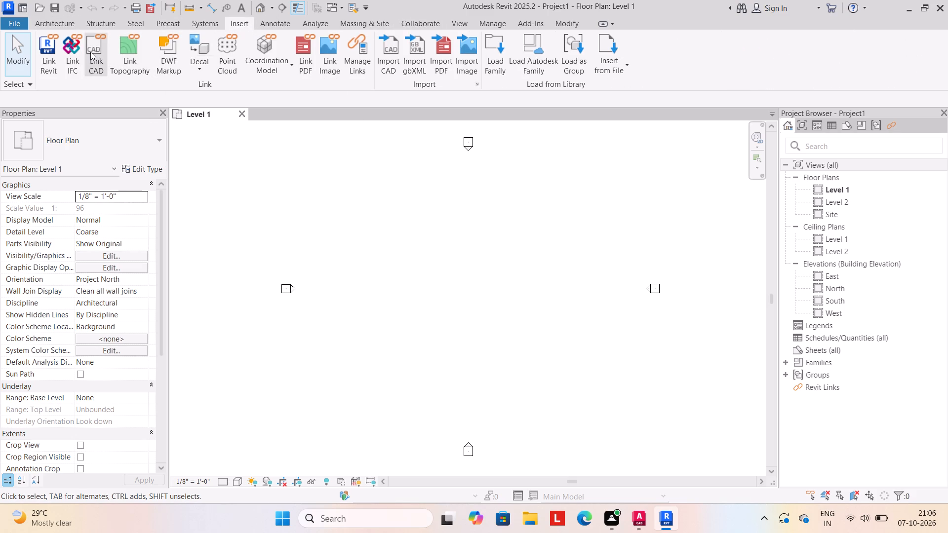
pyautogui.click(90, 52)
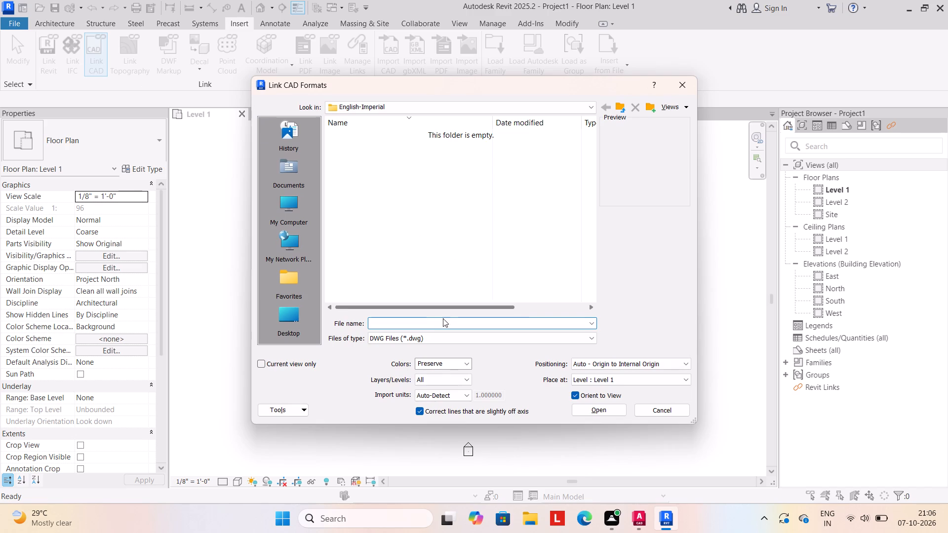
pyautogui.click(294, 313)
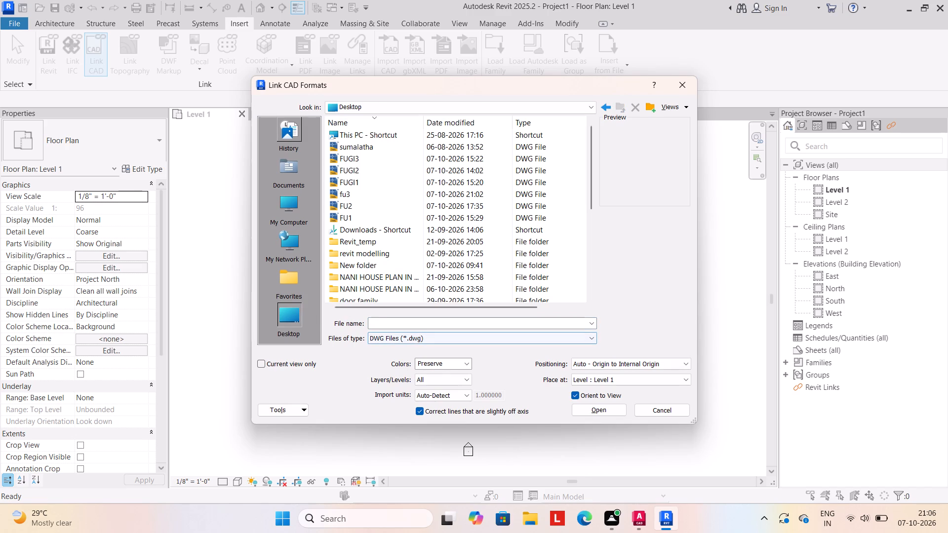
pyautogui.click(428, 326)
pyautogui.press('f')
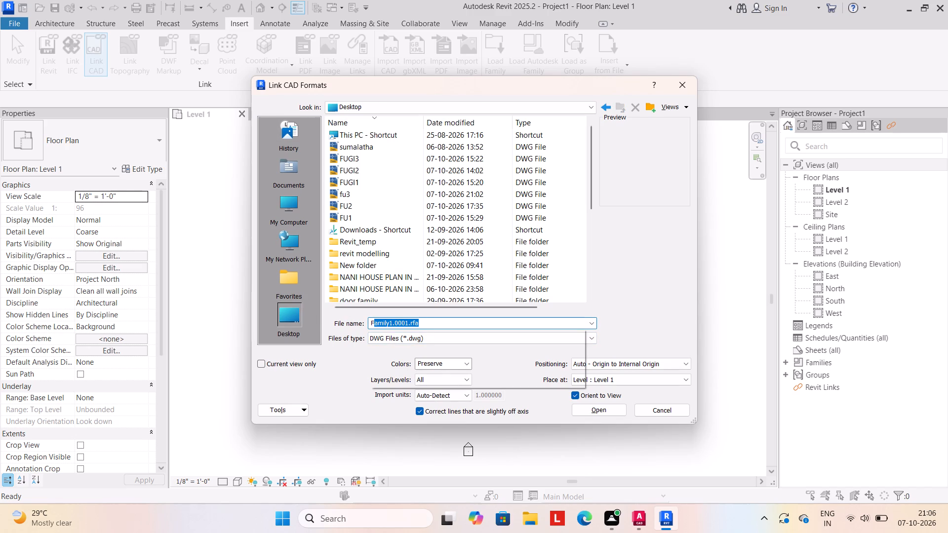
pyautogui.press('u')
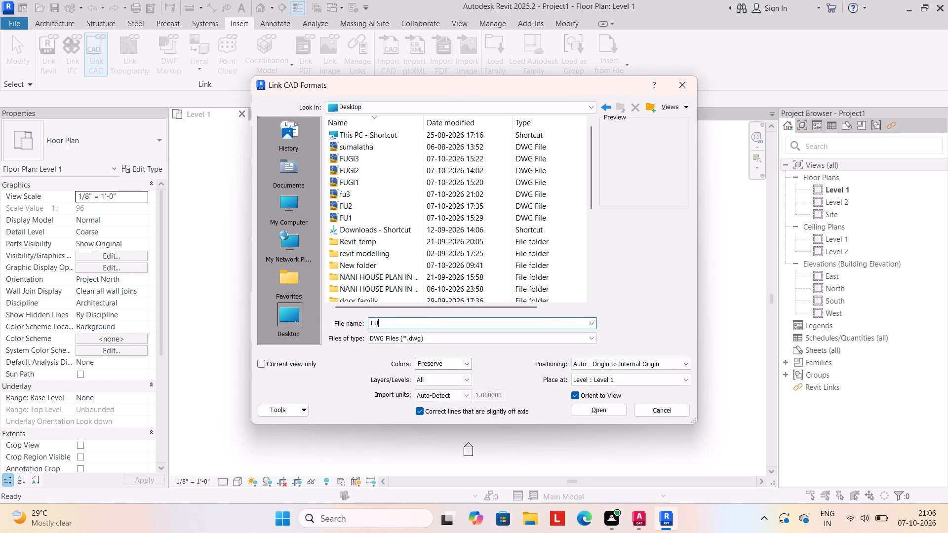
pyautogui.click(384, 191)
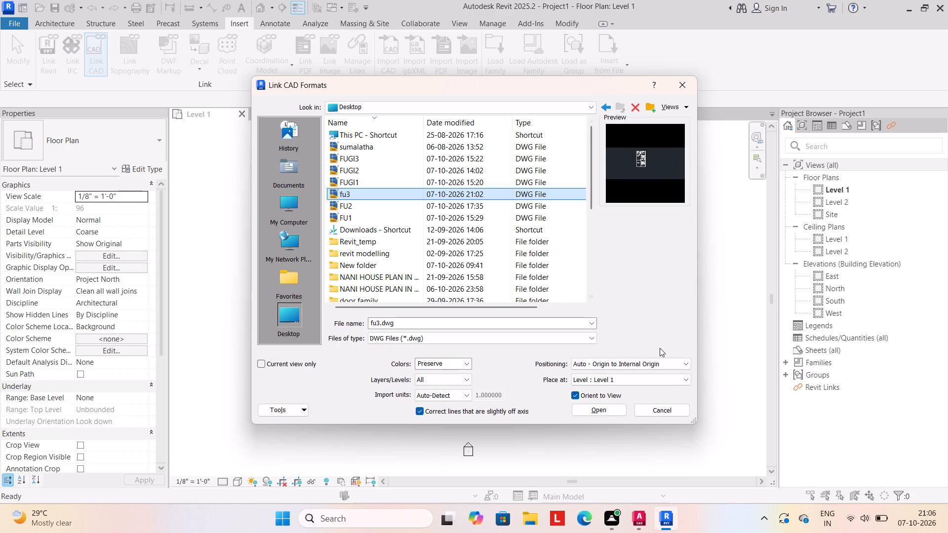
pyautogui.click(684, 364)
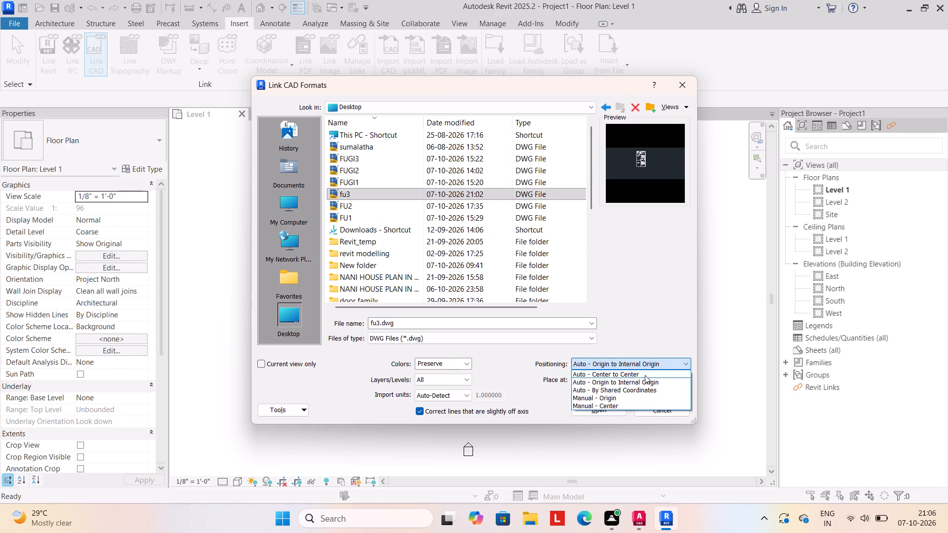
pyautogui.click(645, 375)
pyautogui.click(588, 409)
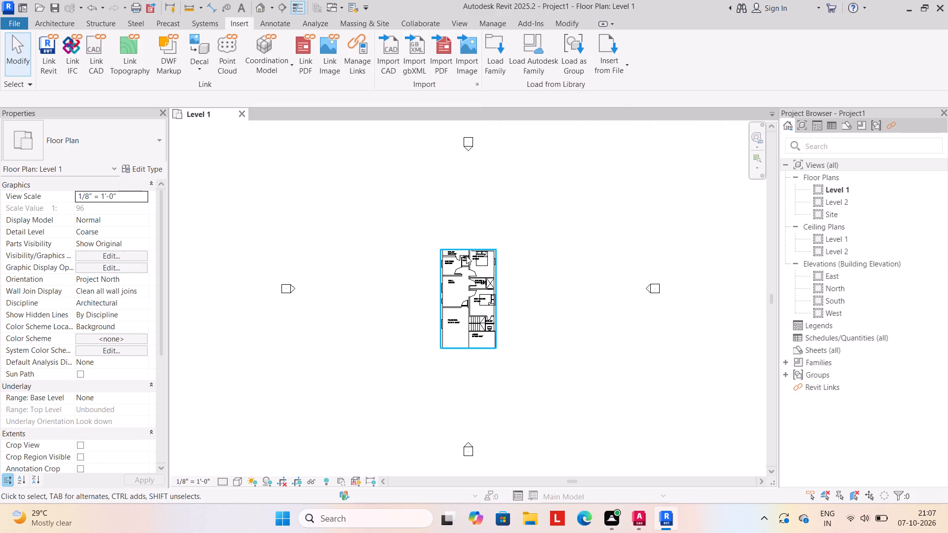
# Start an architectural wall and duplicate the Generic - 8" basic wall type as WALL 9".
pyautogui.scroll(1, 450, 195)
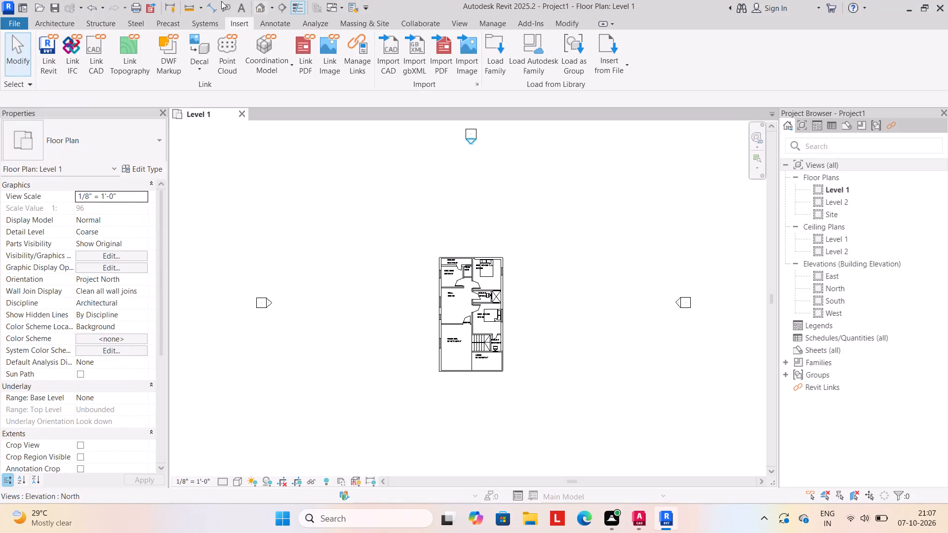
pyautogui.click(66, 22)
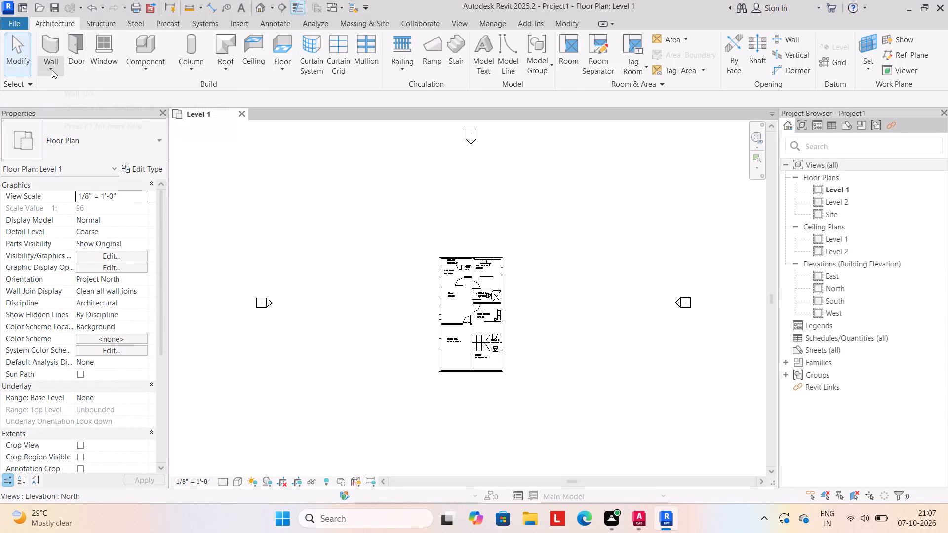
pyautogui.click(52, 70)
pyautogui.click(80, 89)
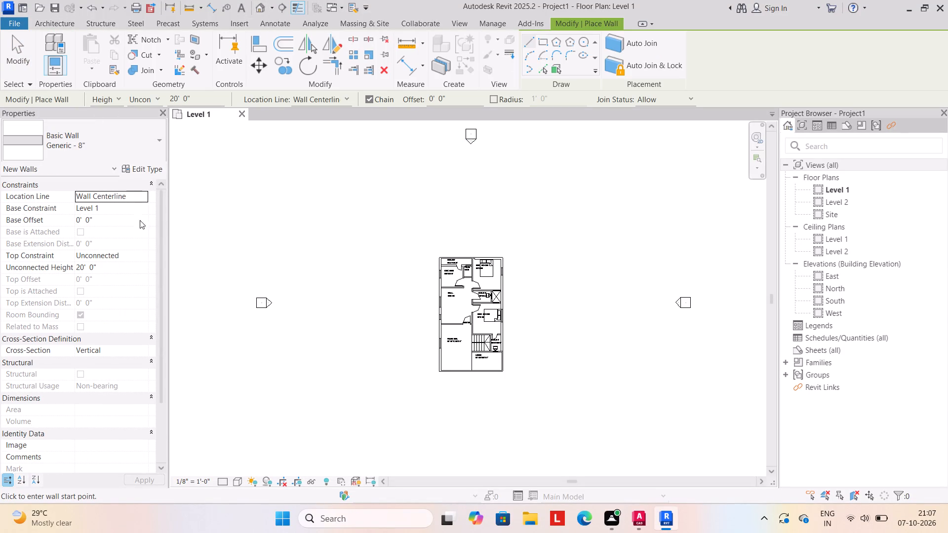
pyautogui.click(135, 170)
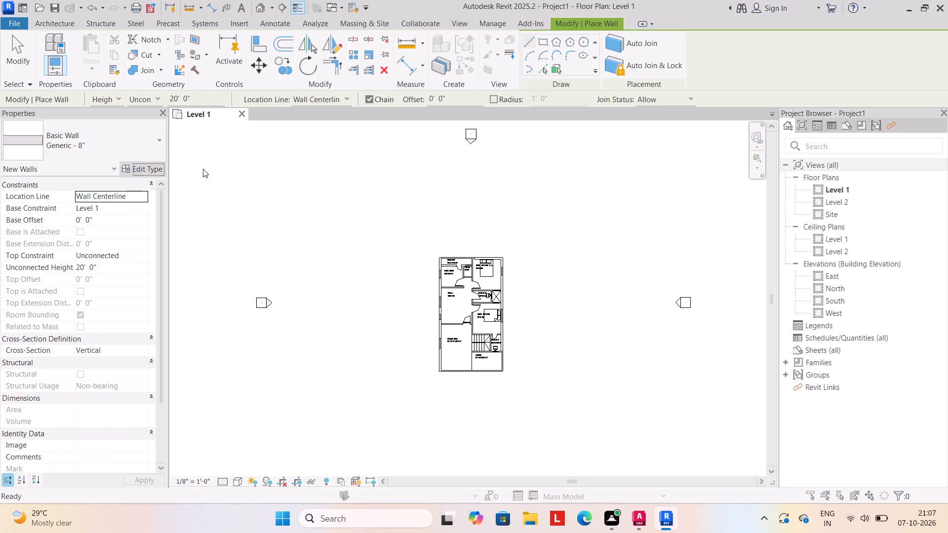
pyautogui.click(919, 159)
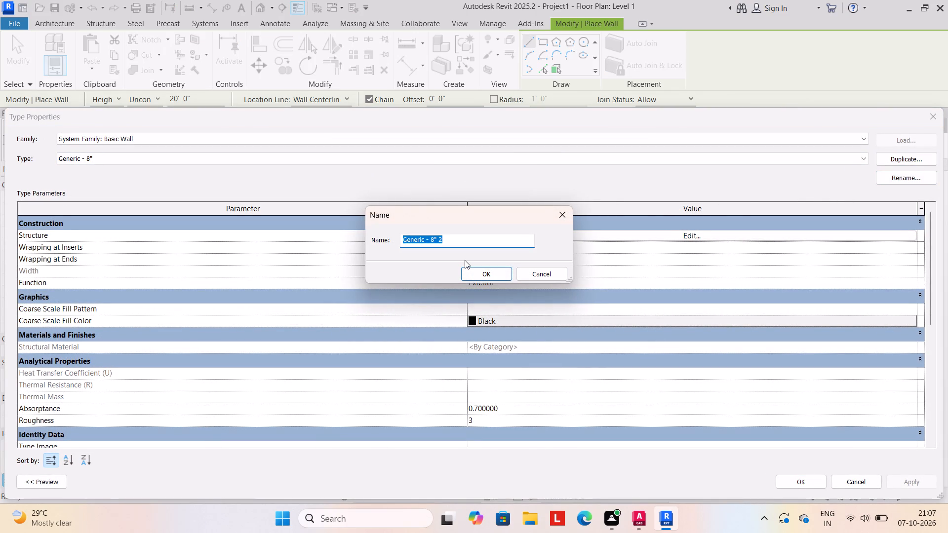
pyautogui.write('WALL')
pyautogui.press('space')
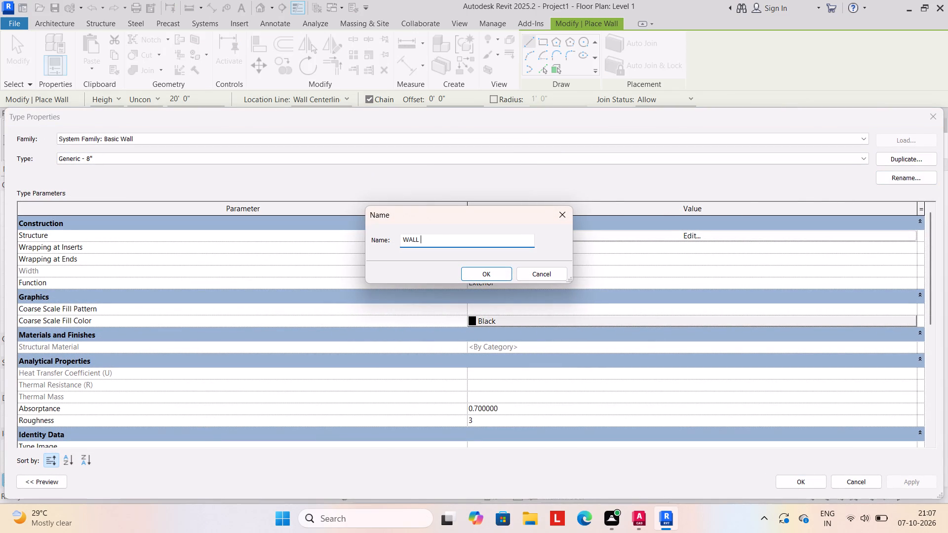
pyautogui.write('9"')
pyautogui.press('Return')
# Set the structure layer thickness of the WALL 9" type to 9" and apply the type changes.
pyautogui.click(541, 239)
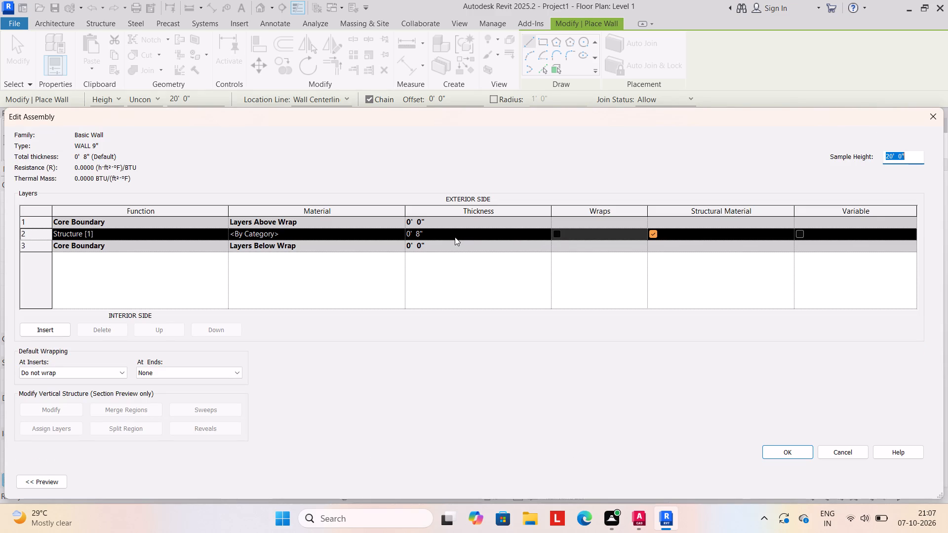
pyautogui.click(455, 237)
pyautogui.write('9"')
pyautogui.press('Return')
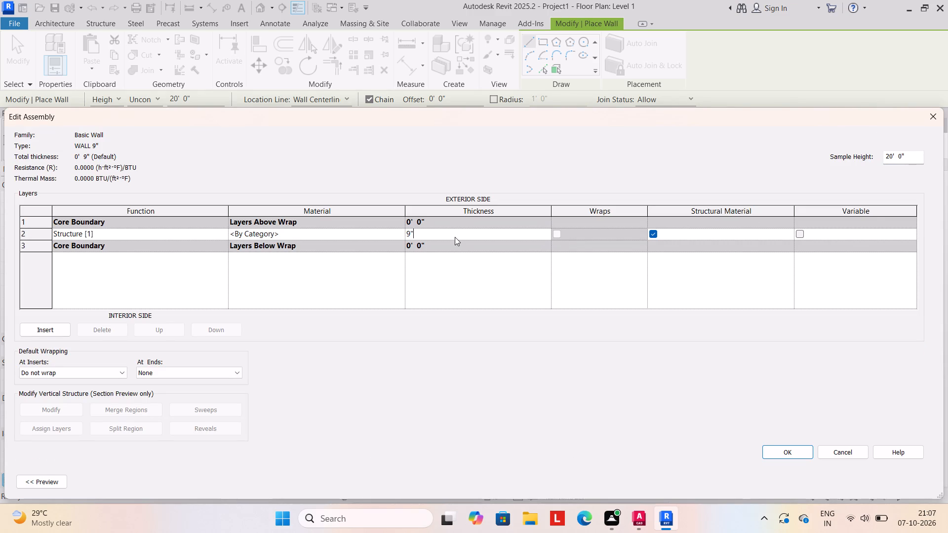
pyautogui.click(783, 456)
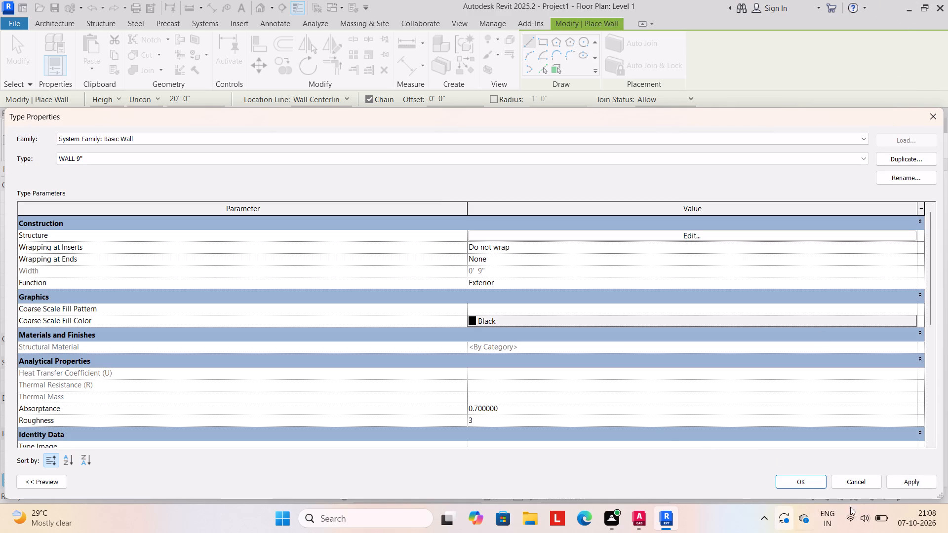
pyautogui.click(927, 485)
pyautogui.click(806, 486)
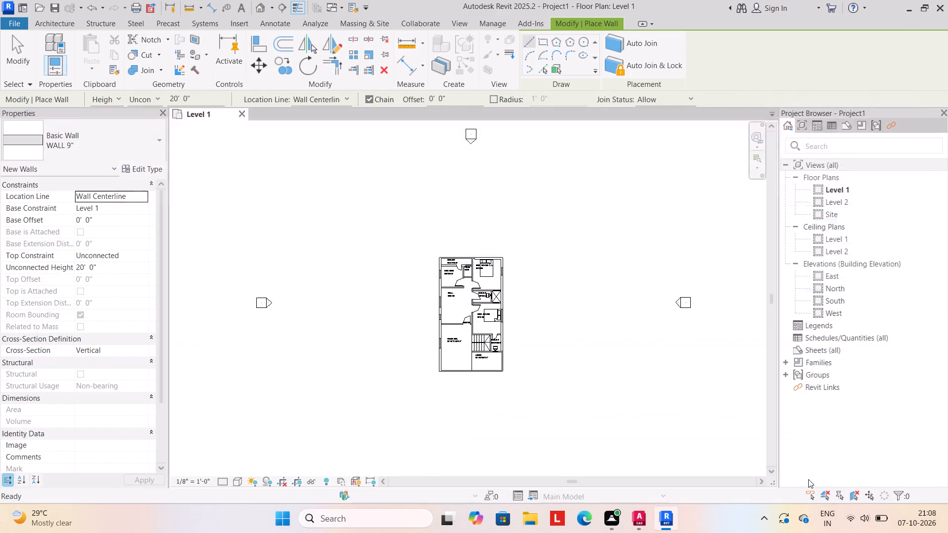
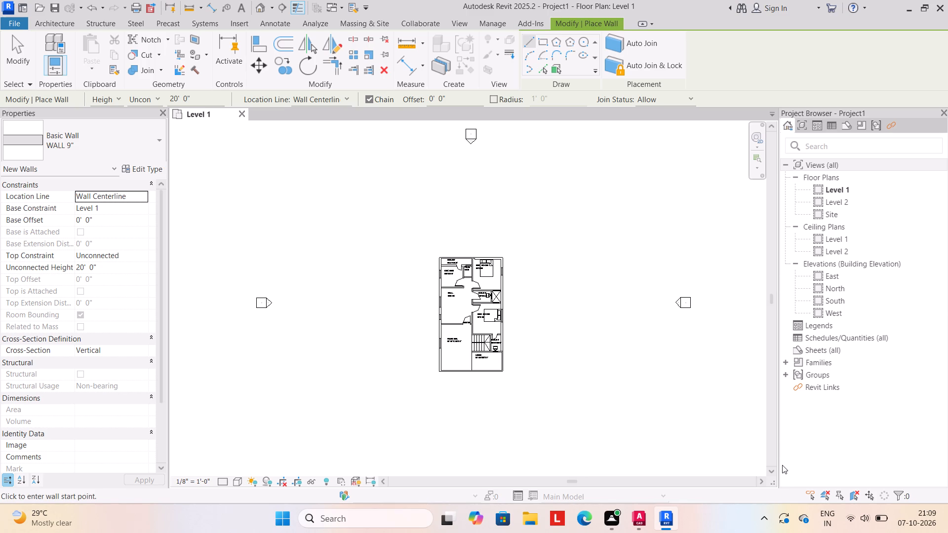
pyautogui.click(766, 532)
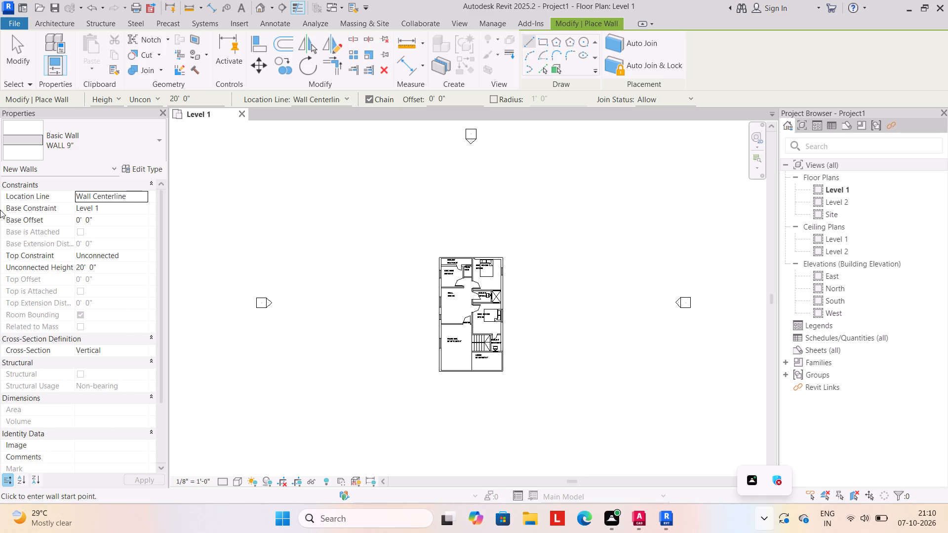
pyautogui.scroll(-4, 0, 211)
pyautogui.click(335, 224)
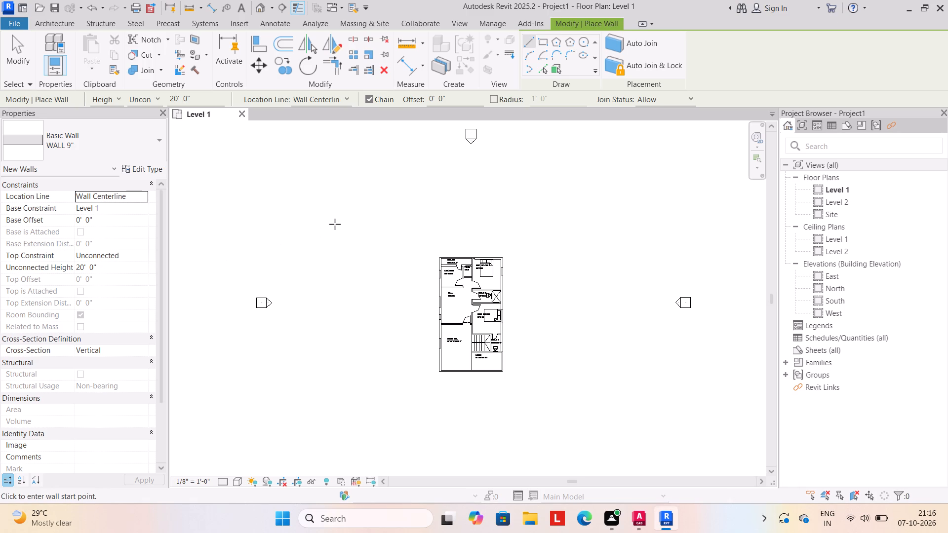
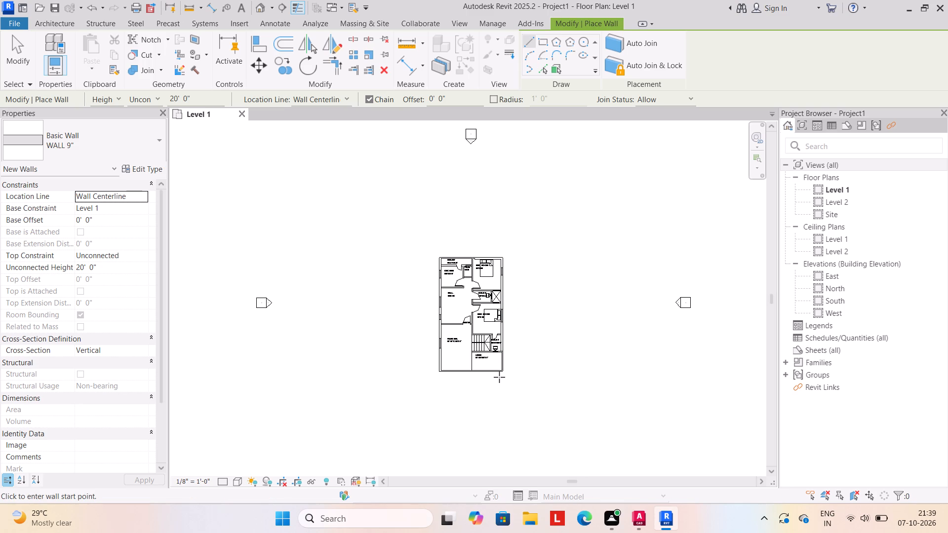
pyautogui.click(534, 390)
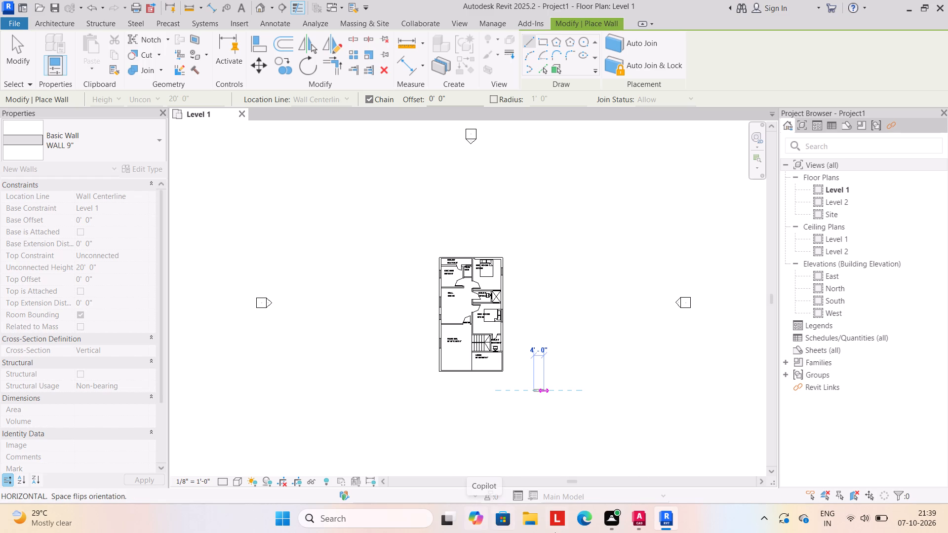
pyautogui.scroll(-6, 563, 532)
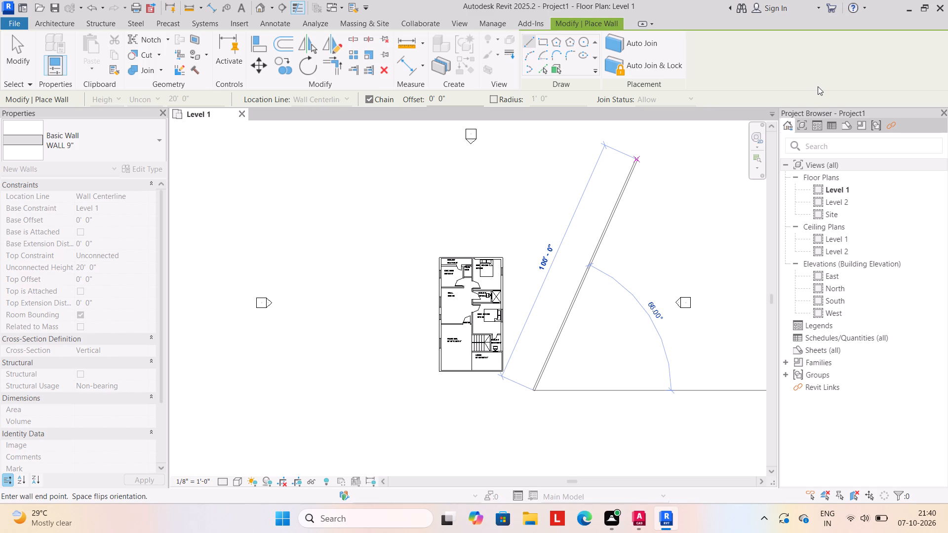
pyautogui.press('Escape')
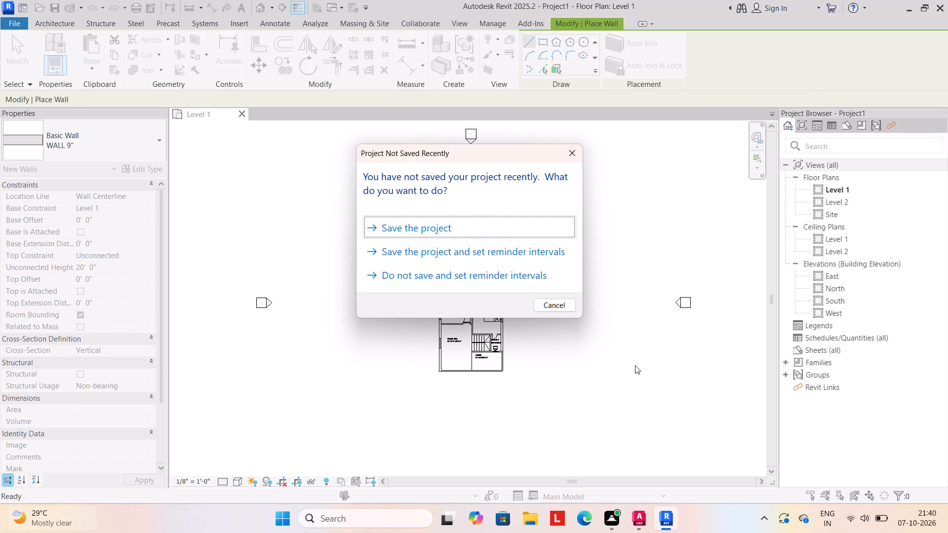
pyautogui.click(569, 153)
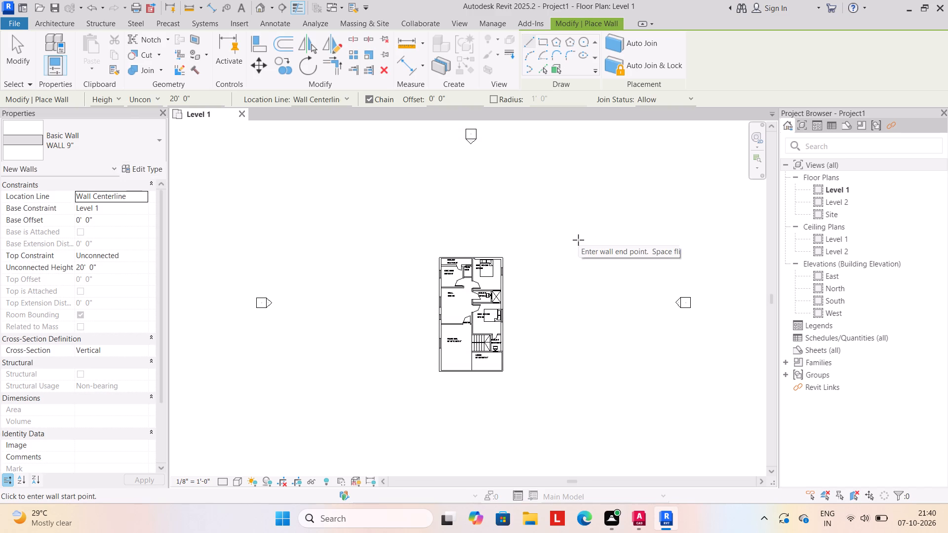
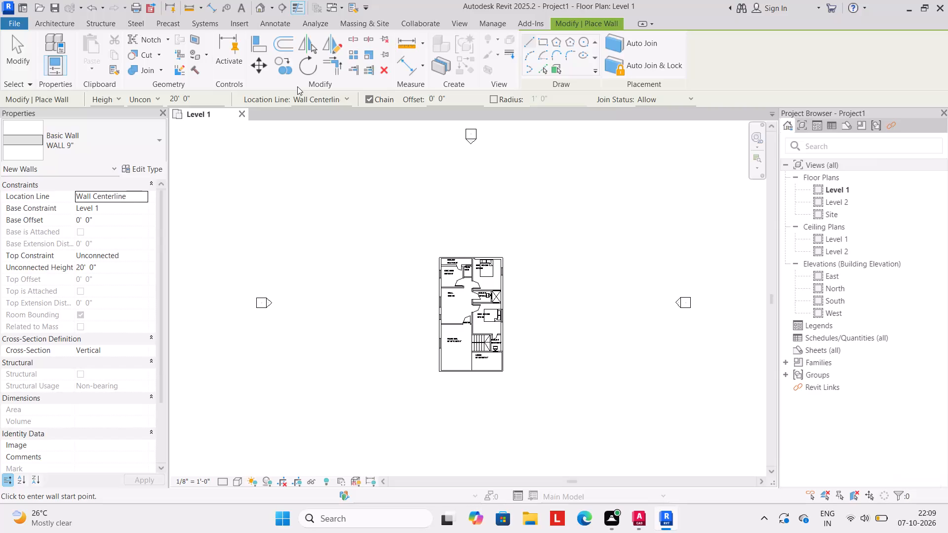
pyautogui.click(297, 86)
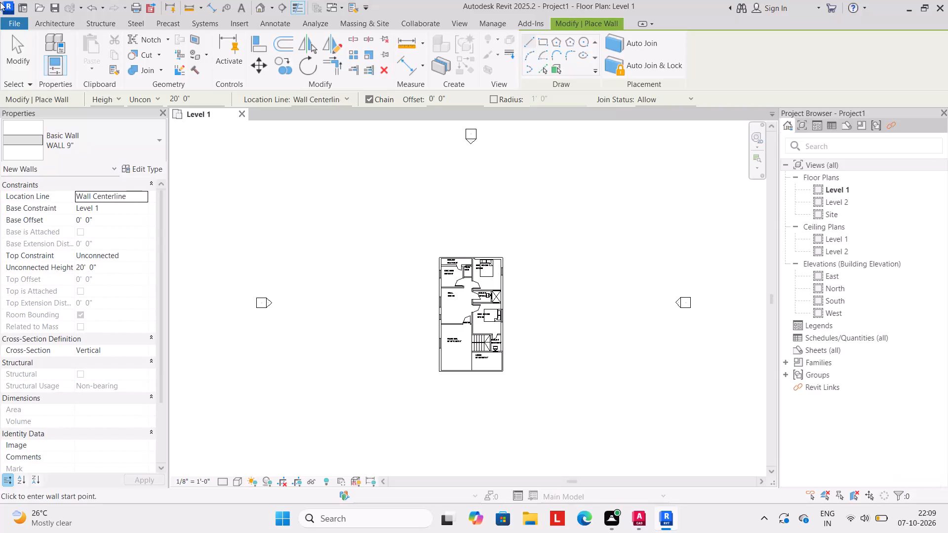
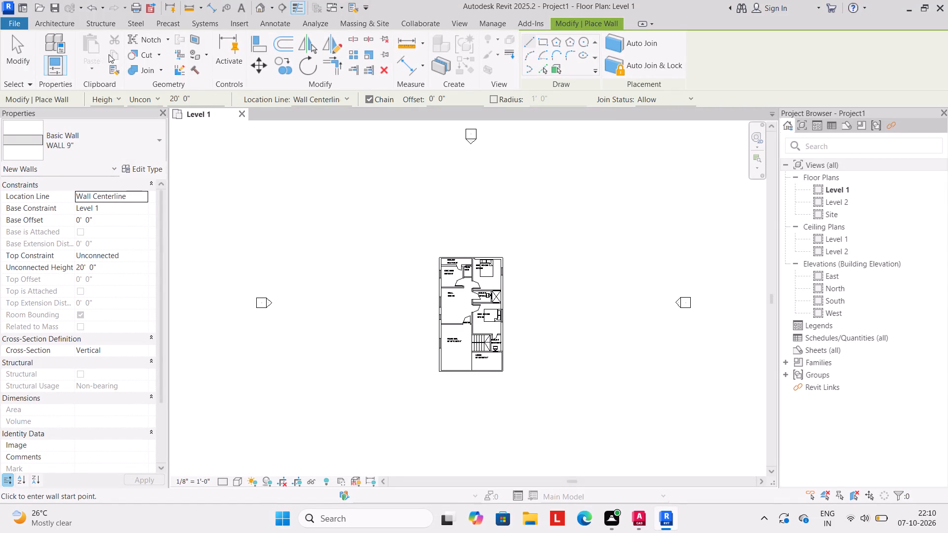
# Start an architectural wall of type WALL 9" and set its location line to Finish Face: Interior.
pyautogui.click(45, 22)
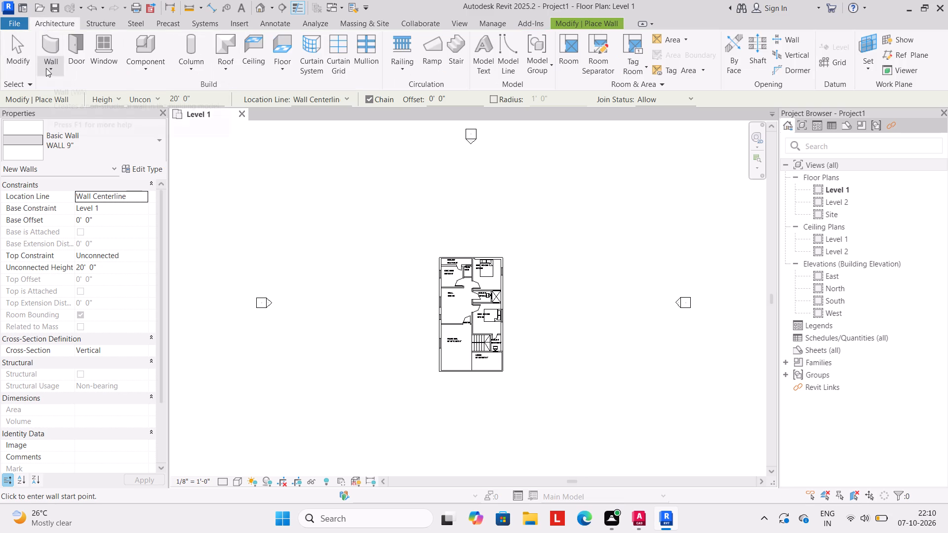
pyautogui.click(46, 68)
pyautogui.click(73, 88)
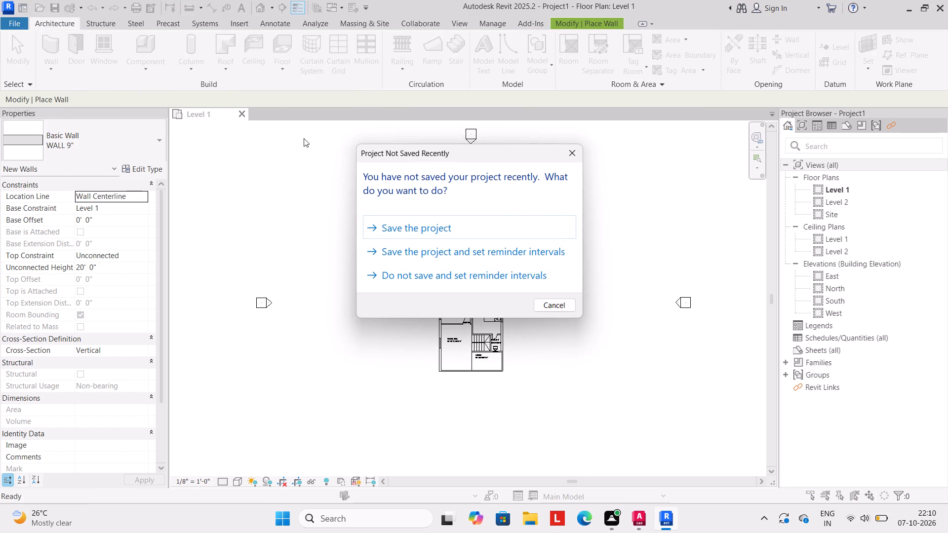
pyautogui.click(572, 148)
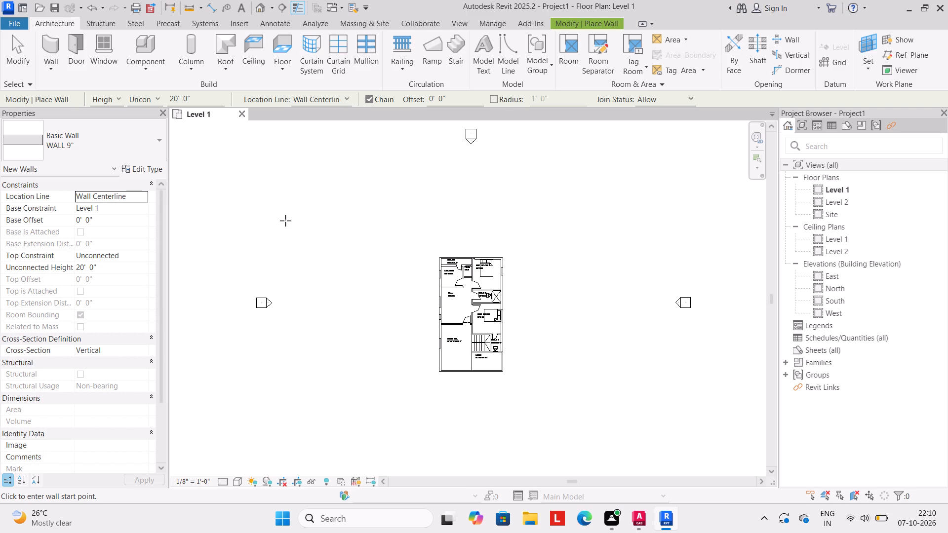
pyautogui.moveTo(285, 221); pyautogui.dragTo(279, 200, button='middle')
pyautogui.click(141, 194)
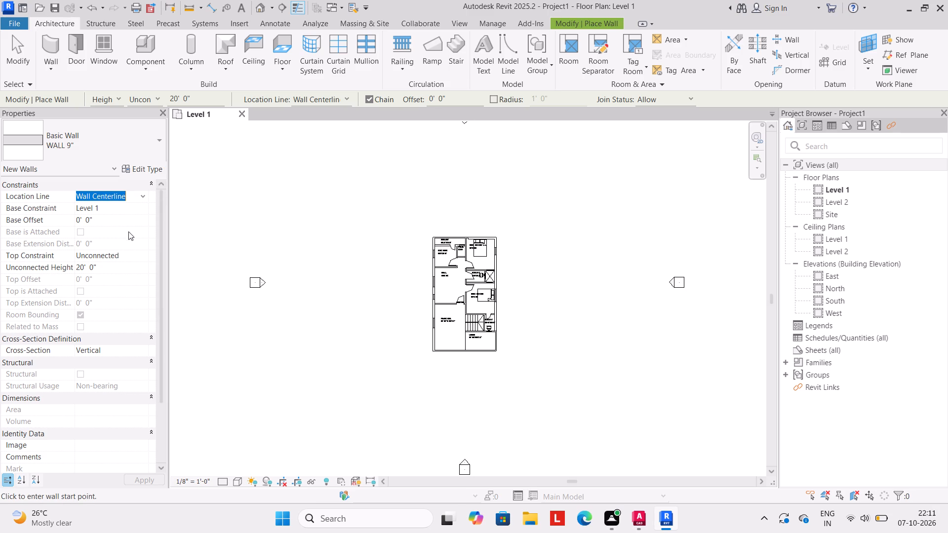
pyautogui.click(128, 238)
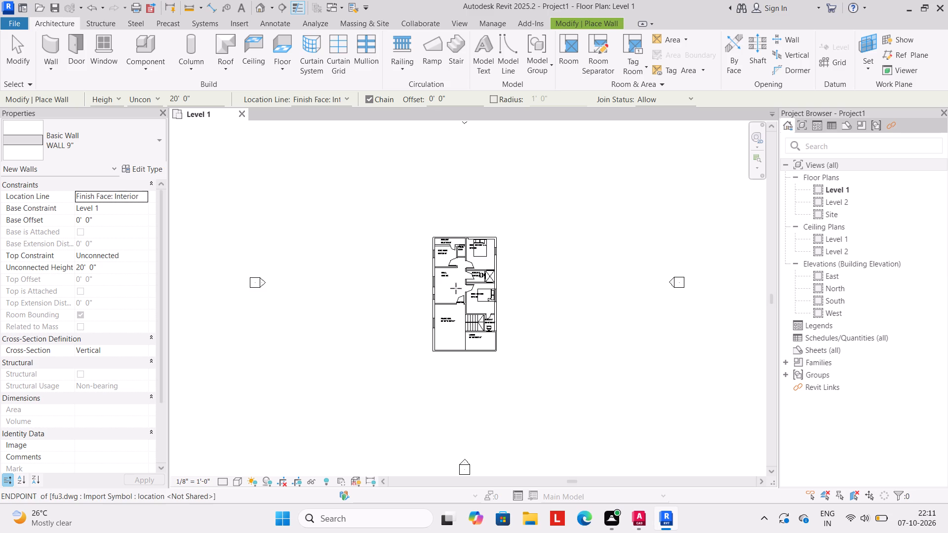
# Measure the thickness of the outer wall above the UTILITY room in the linked floor plan.
pyautogui.scroll(4, 474, 278)
pyautogui.moveTo(461, 252); pyautogui.dragTo(407, 247, button='middle')
pyautogui.scroll(4, 415, 209)
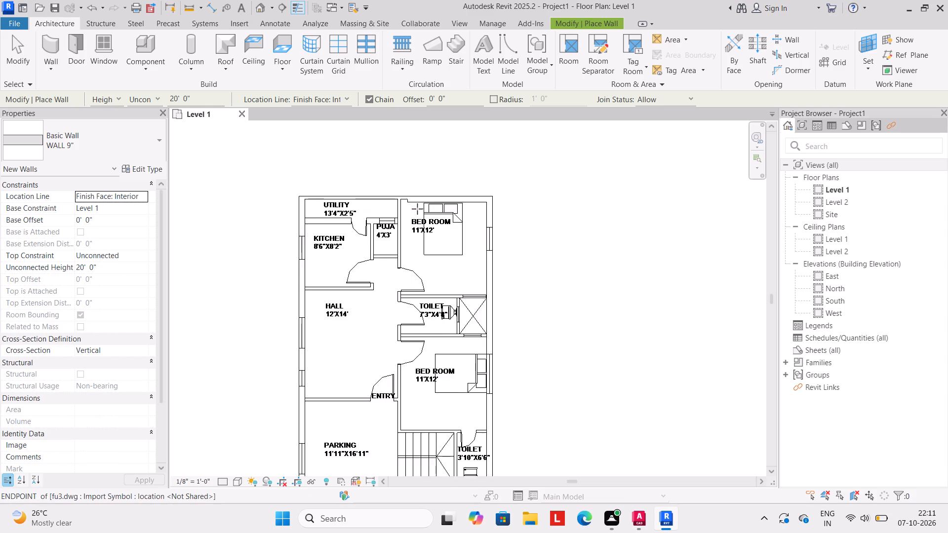
pyautogui.scroll(5, 417, 209)
pyautogui.scroll(-3, 401, 221)
pyautogui.moveTo(401, 220); pyautogui.dragTo(415, 189, button='middle')
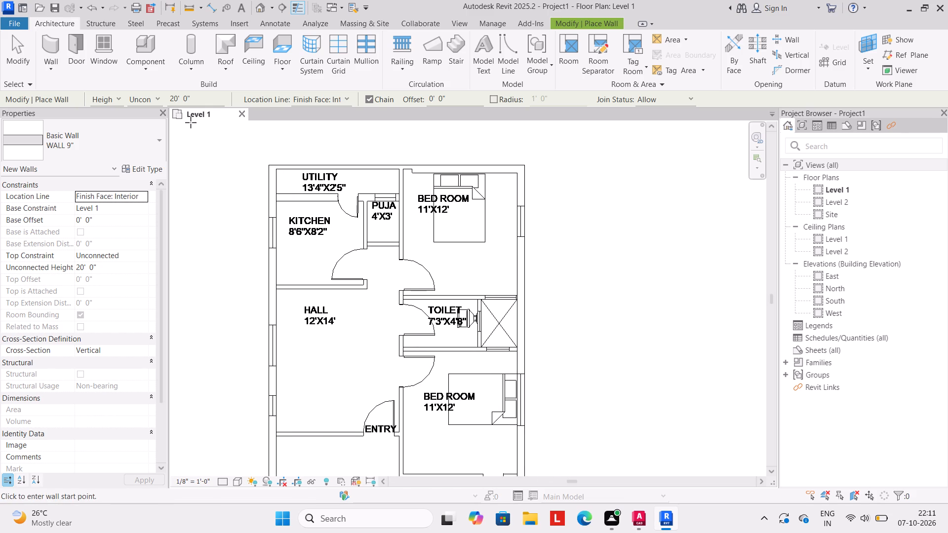
pyautogui.press('Escape')
pyautogui.click(188, 5)
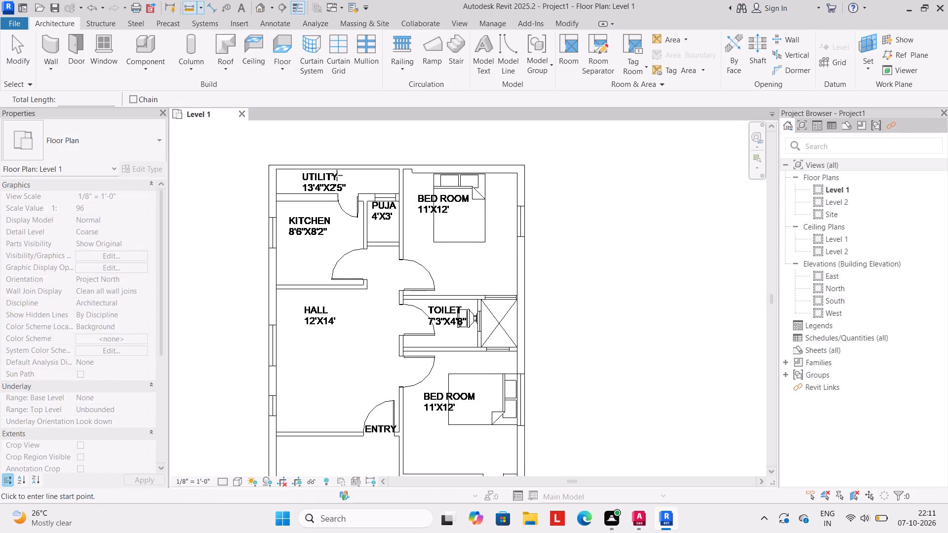
pyautogui.scroll(8, 337, 175)
pyautogui.click(350, 147)
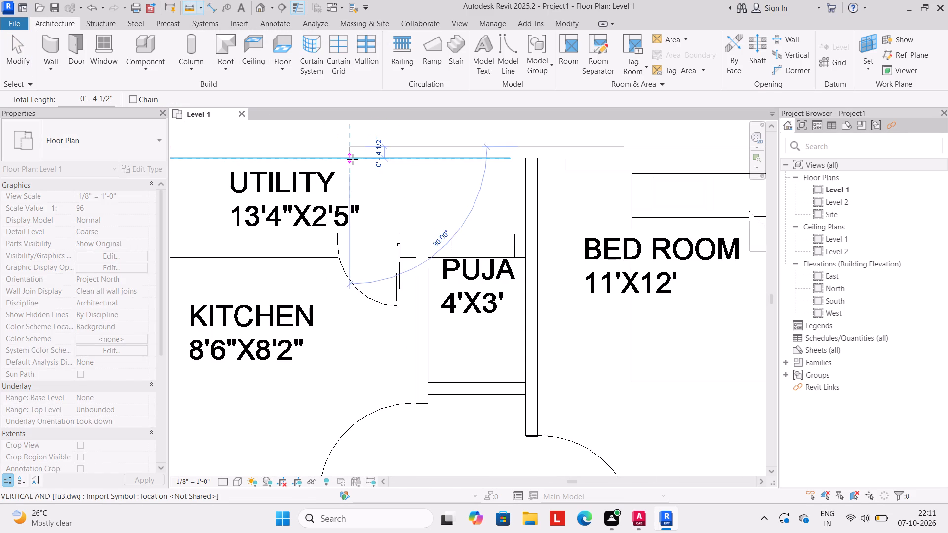
pyautogui.press('Escape')
# Restart the architectural wall and duplicate the WALL 9" type under the name WALL4.5".
pyautogui.scroll(-5, 256, 199)
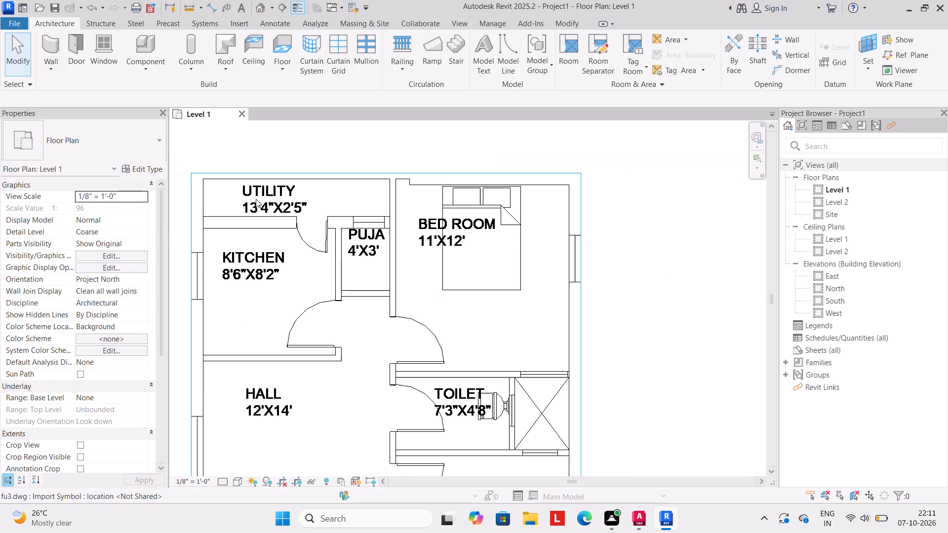
pyautogui.click(48, 70)
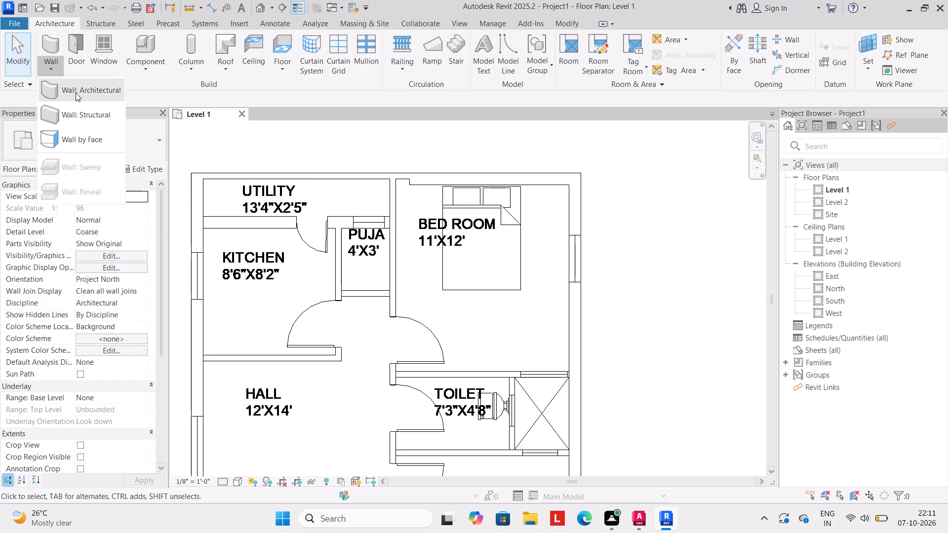
pyautogui.click(82, 88)
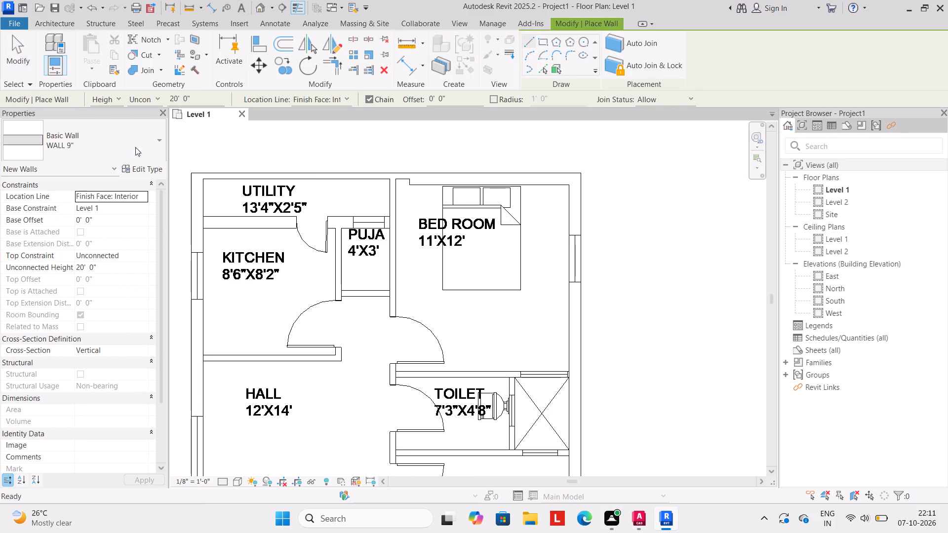
pyautogui.click(155, 140)
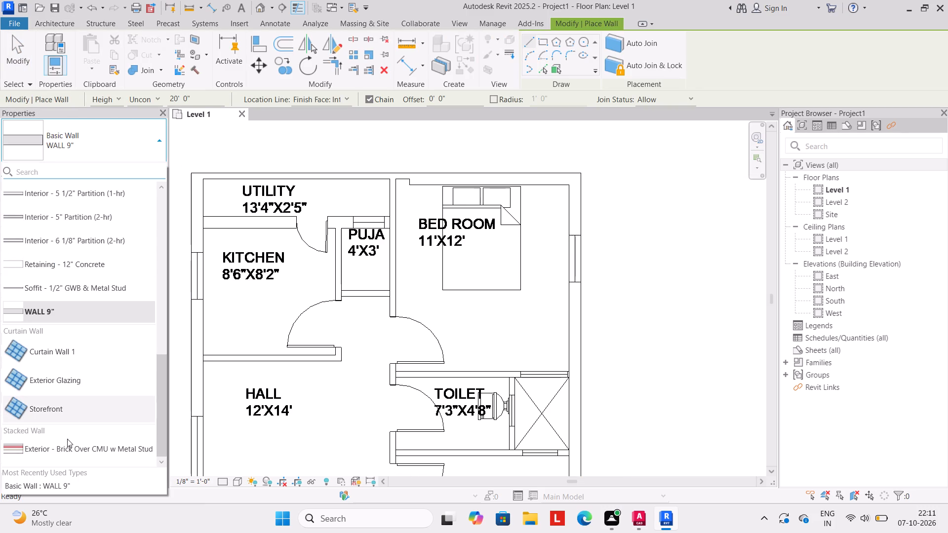
pyautogui.scroll(-2, 93, 439)
pyautogui.click(88, 132)
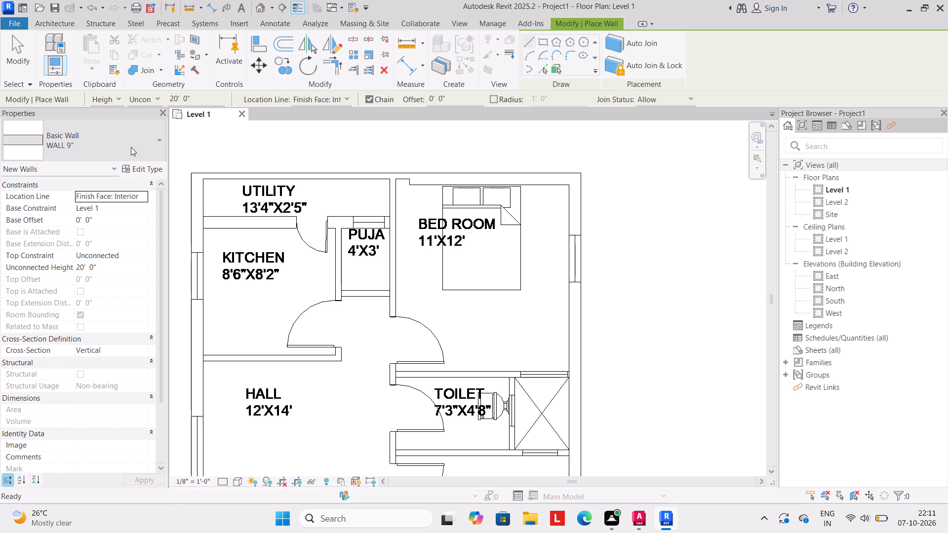
pyautogui.click(138, 165)
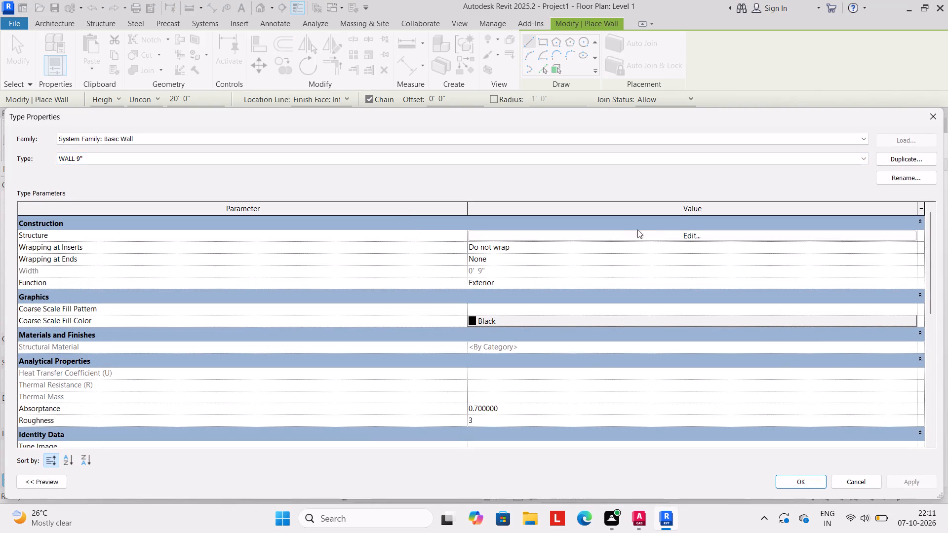
pyautogui.click(899, 155)
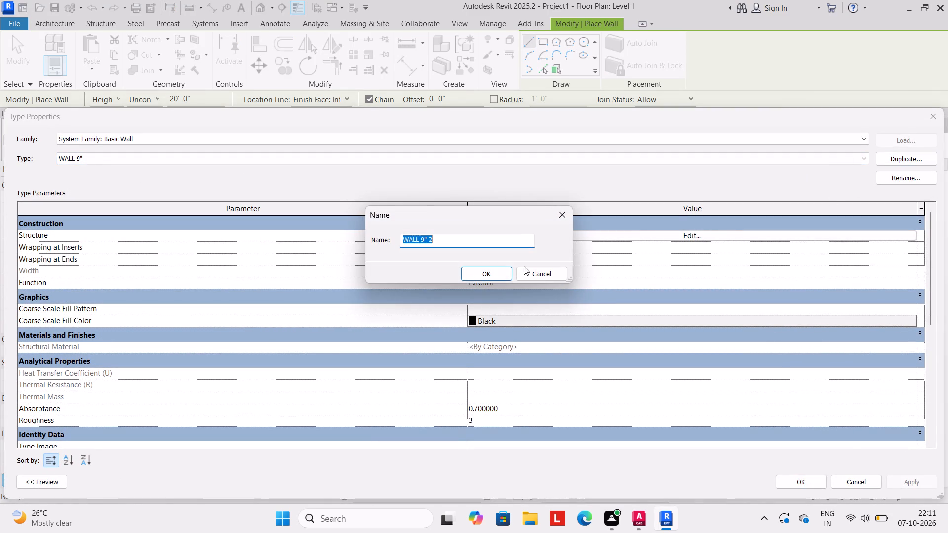
pyautogui.write('WALL')
pyautogui.write('4.5"')
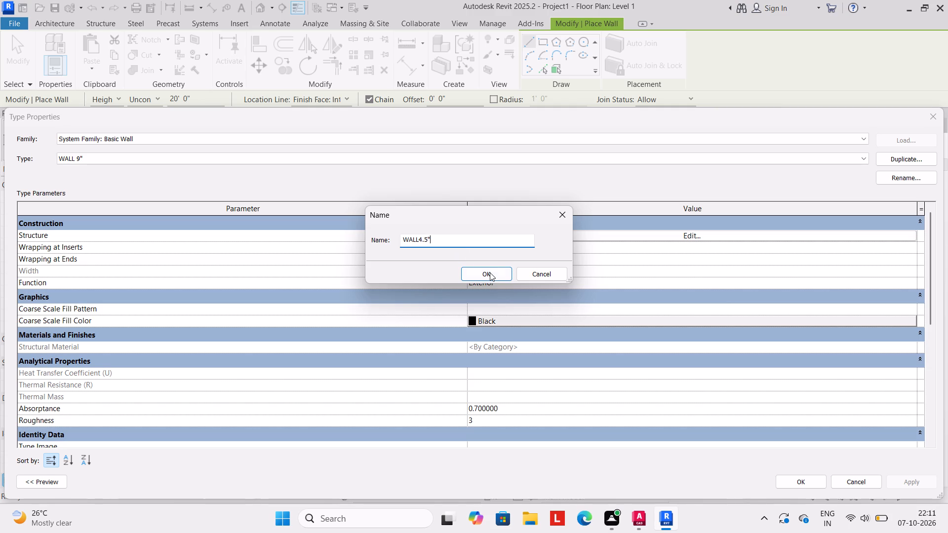
pyautogui.click(490, 273)
# Set the structure layer thickness of the WALL4.5" type to 4.5" and apply the type changes.
pyautogui.click(583, 232)
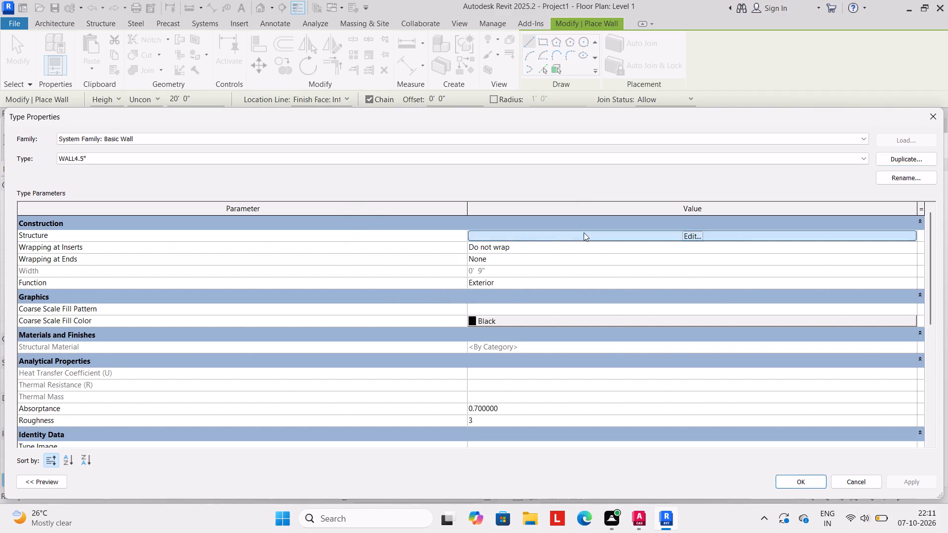
pyautogui.click(445, 234)
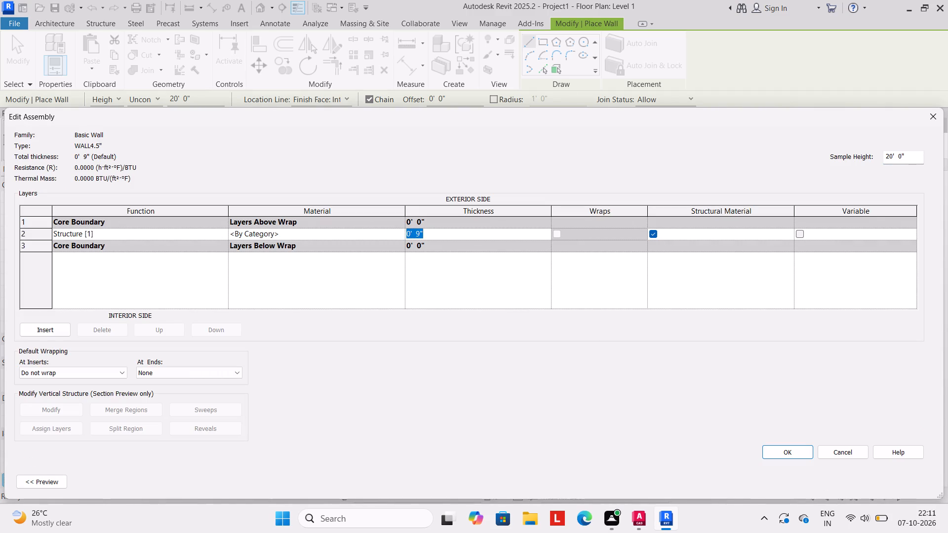
pyautogui.write('4.5"')
pyautogui.press('Return')
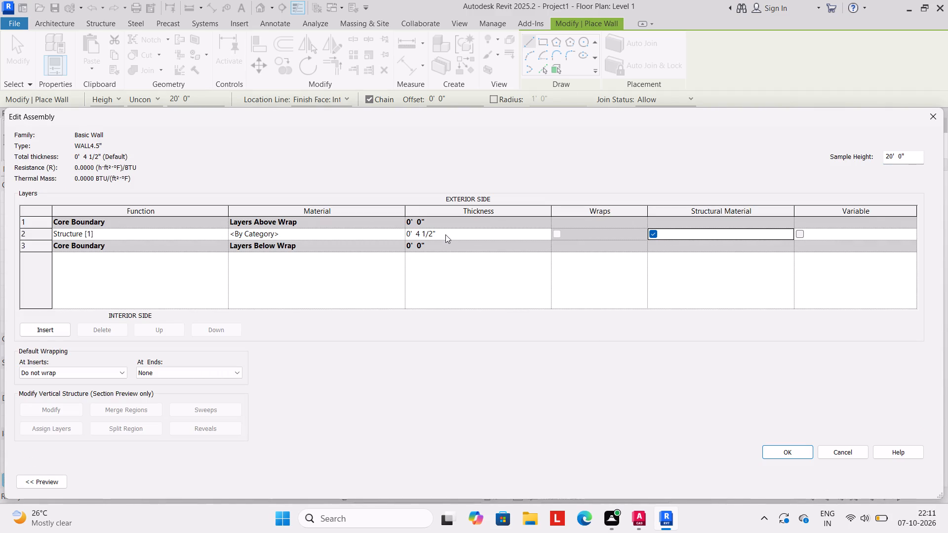
pyautogui.click(793, 450)
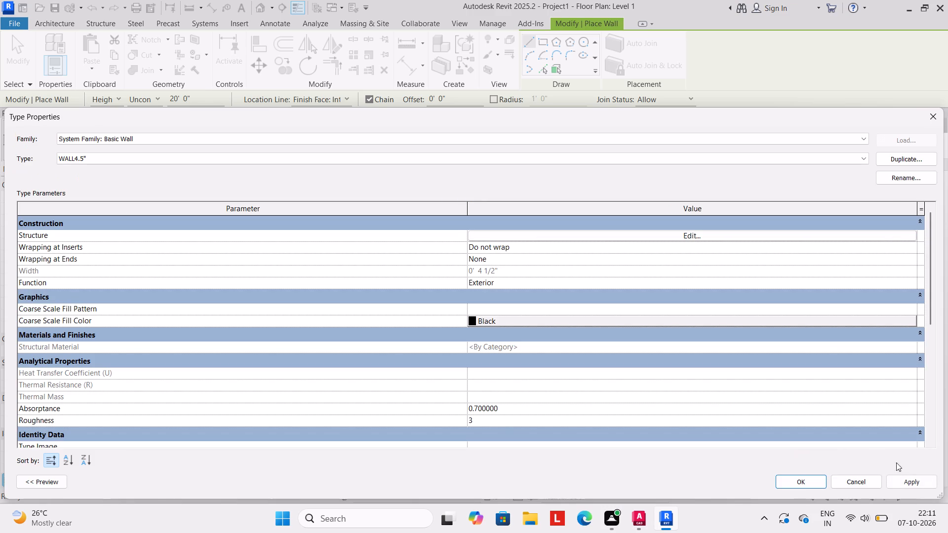
pyautogui.click(925, 476)
pyautogui.click(784, 478)
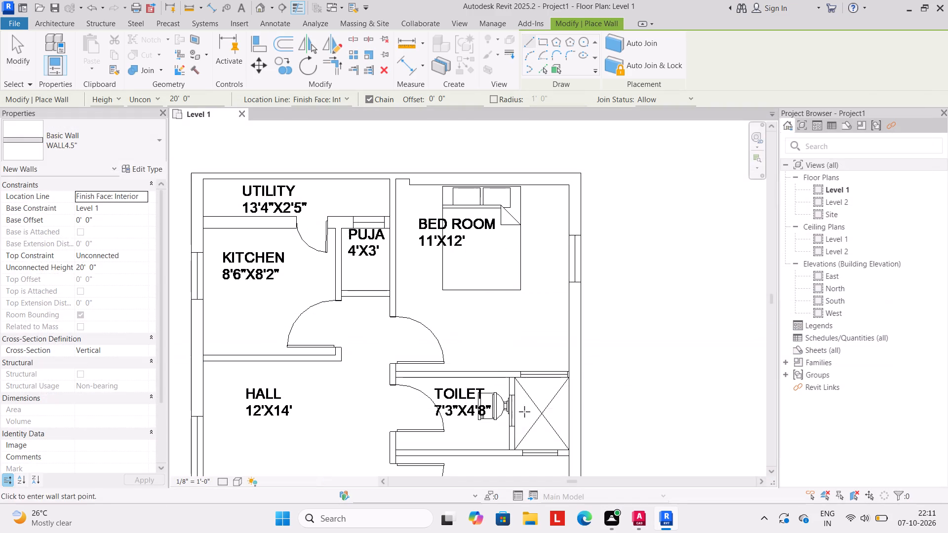
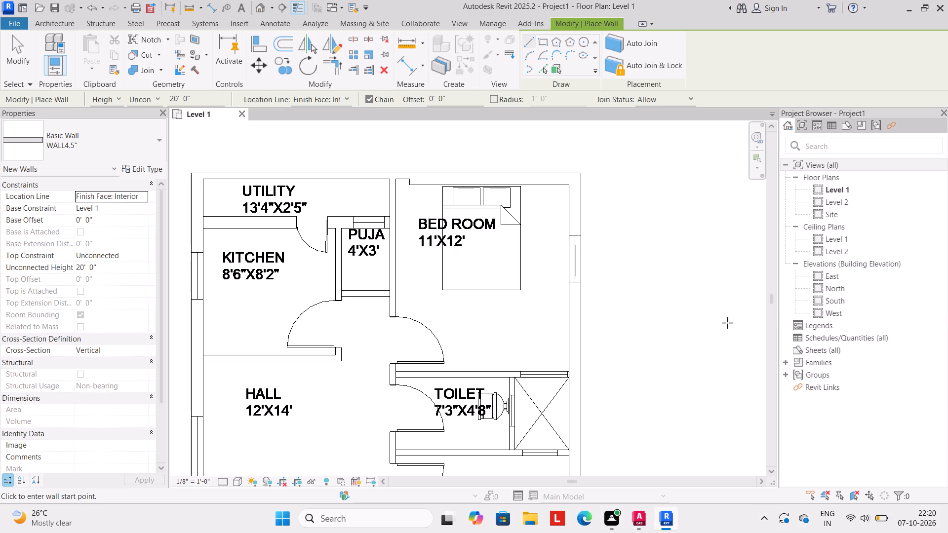
# Draw a 14'-0" WALL4.5" wall along the plan's upper outer edge, from the corner above UTILITY to the bedroom wall offset.
pyautogui.scroll(-2, 545, 332)
pyautogui.moveTo(539, 330); pyautogui.dragTo(536, 286, button='middle')
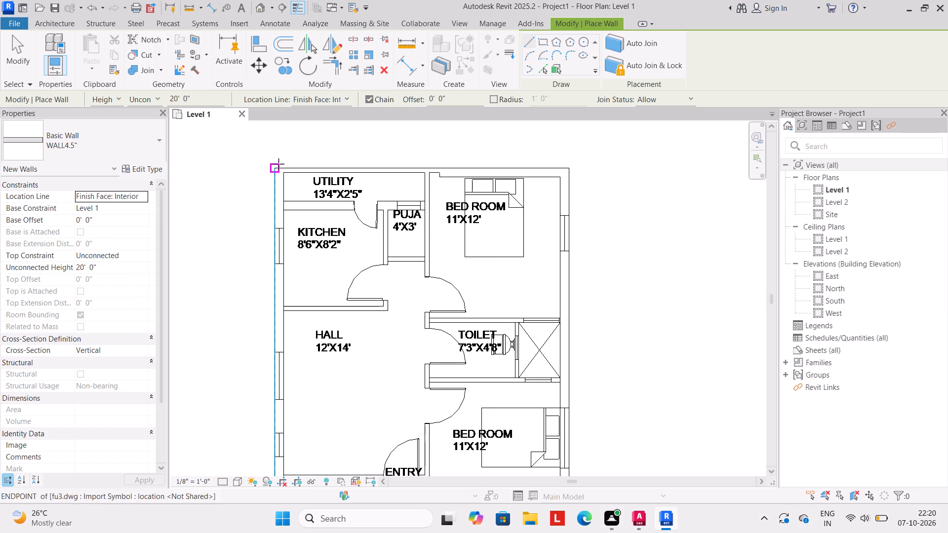
pyautogui.click(273, 167)
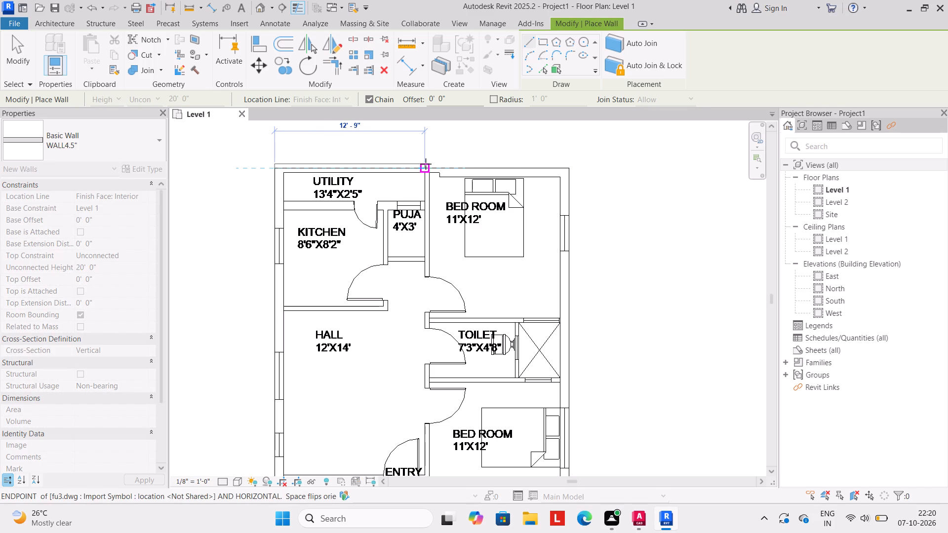
pyautogui.press('space')
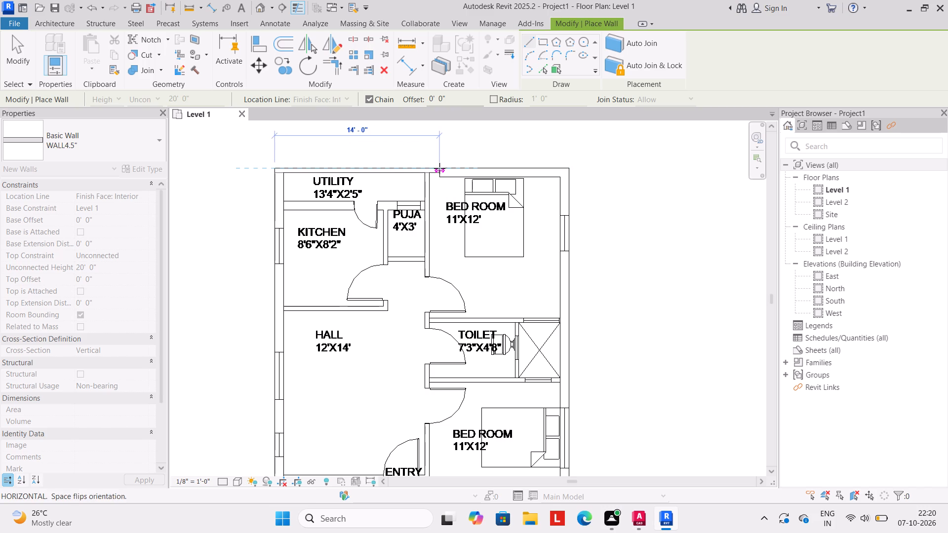
pyautogui.click(439, 168)
pyautogui.press('Escape')
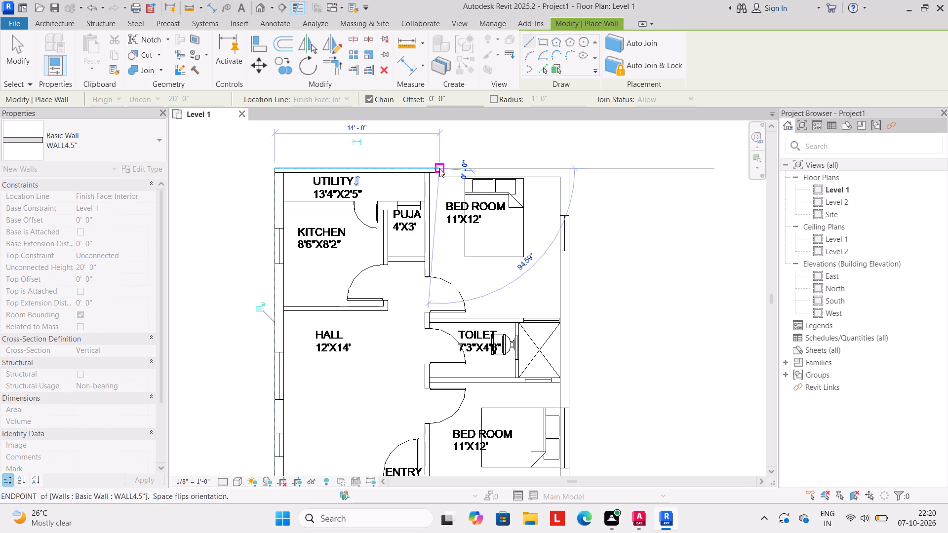
# With WALL 9", trace the outer edge 11'-0" above the upper bedroom and 37'-0 1/2" down to the lower toilet's outer corner.
pyautogui.click(163, 138)
pyautogui.click(76, 488)
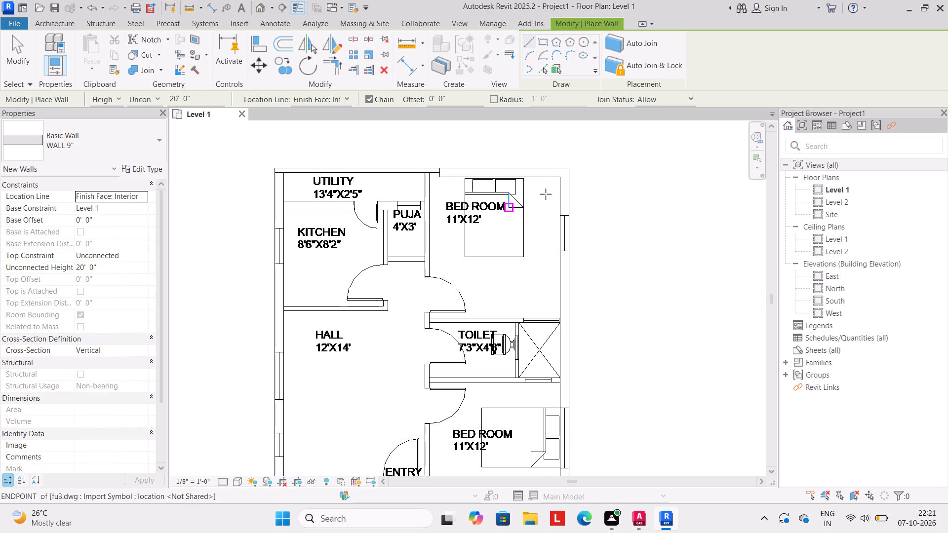
pyautogui.click(439, 167)
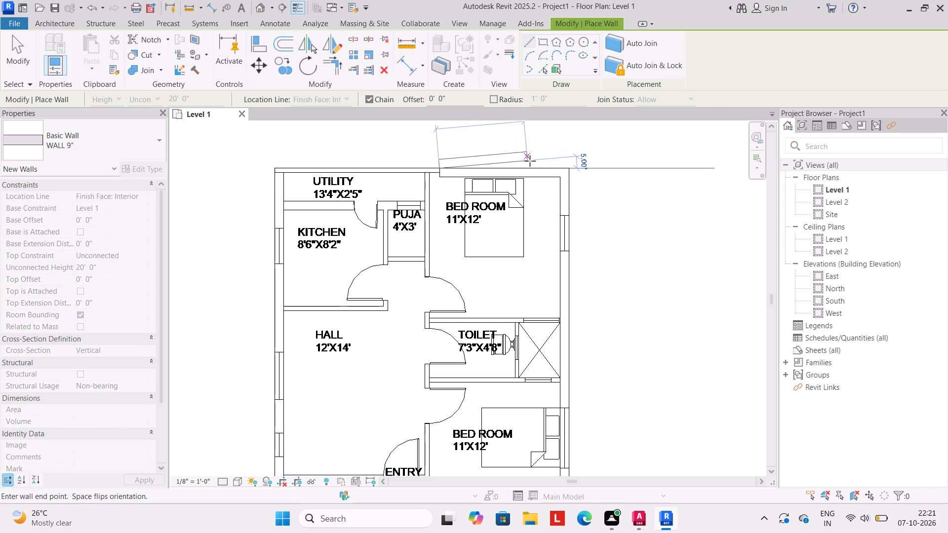
pyautogui.press('space')
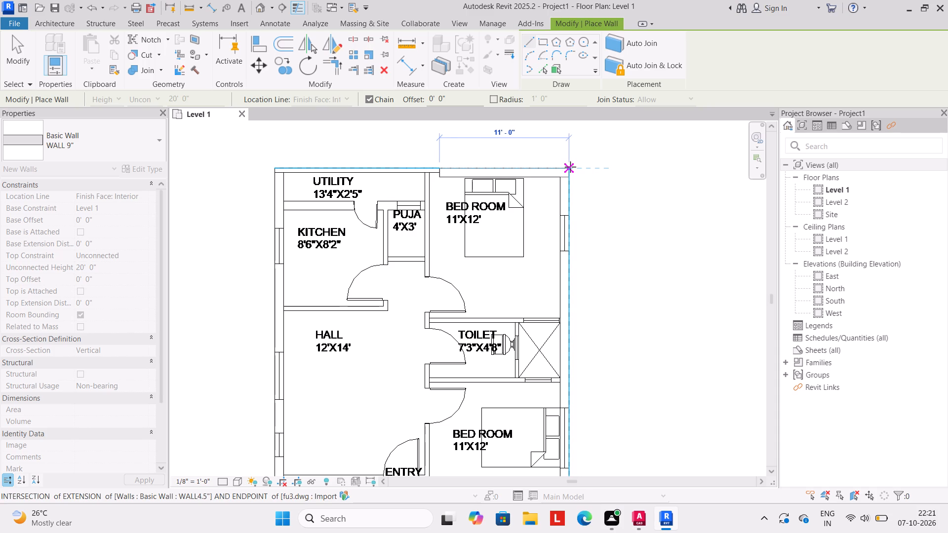
pyautogui.click(570, 167)
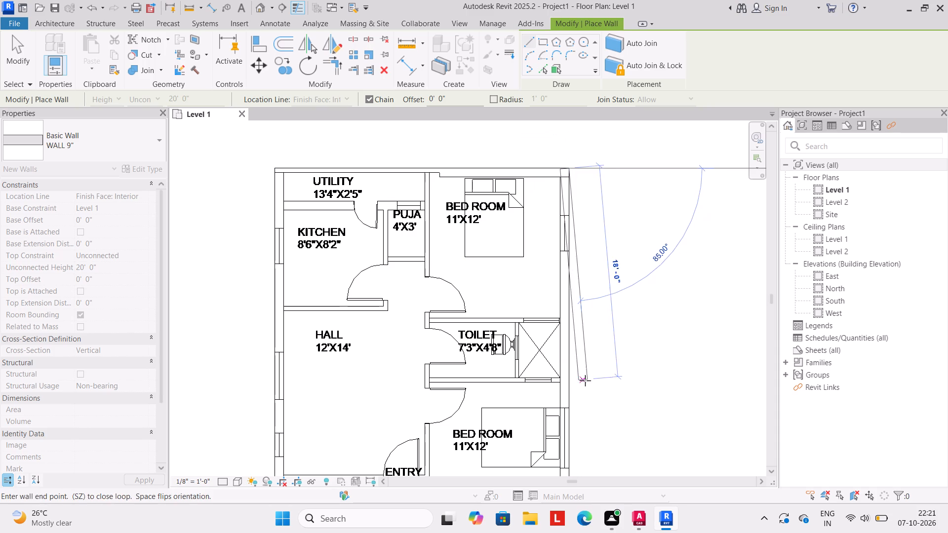
pyautogui.moveTo(575, 403); pyautogui.dragTo(574, 322, button='middle')
pyautogui.scroll(-5, 574, 318)
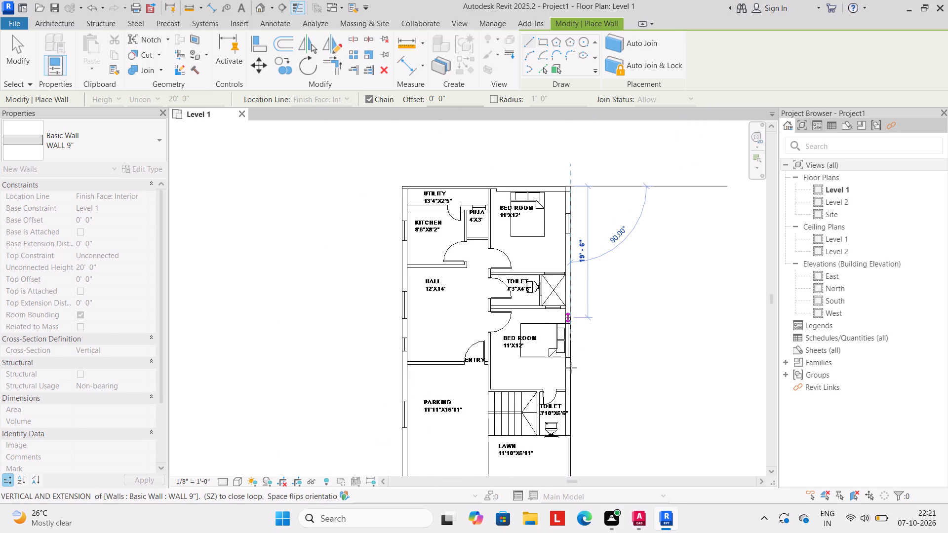
pyautogui.moveTo(574, 392); pyautogui.dragTo(563, 289, button='middle')
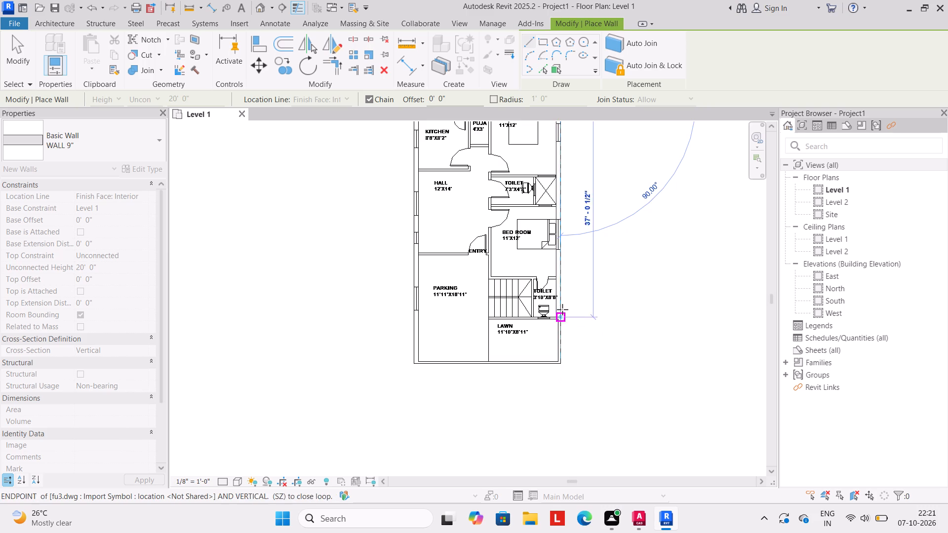
pyautogui.scroll(10, 562, 306)
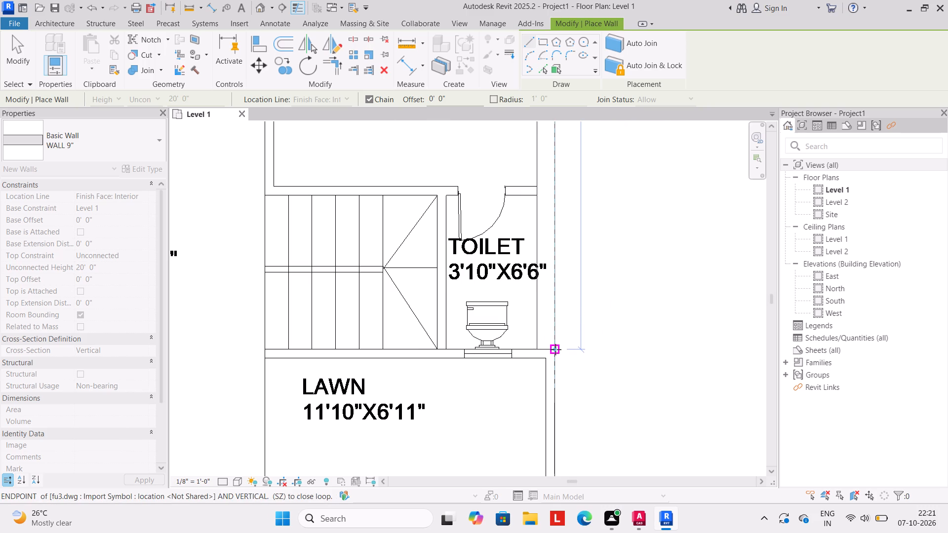
pyautogui.click(555, 349)
pyautogui.press('Escape')
# Trace the outer wall beside KITCHEN, HALL and PARKING in WALL 9", about 44'-7 1/2" down to the plan's lower corner.
pyautogui.scroll(-8, 581, 346)
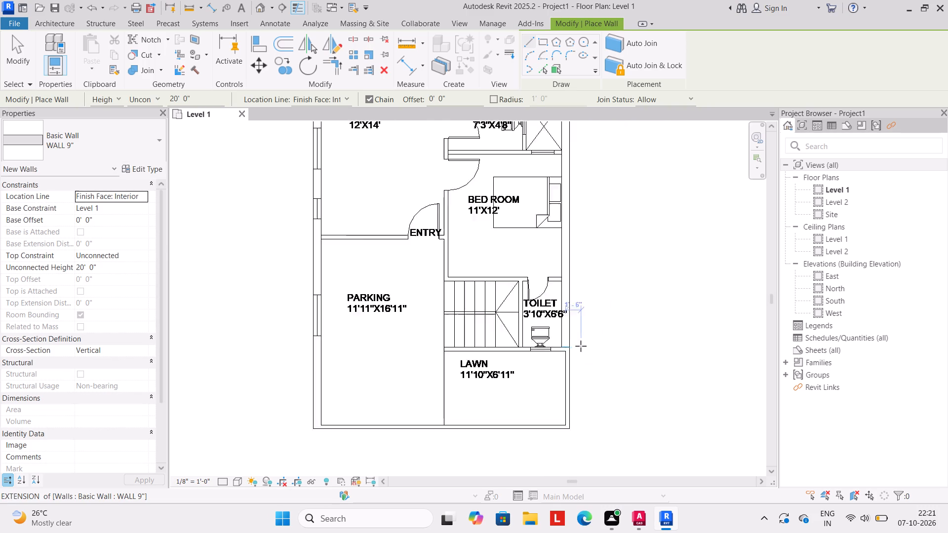
pyautogui.moveTo(439, 255); pyautogui.dragTo(449, 323, button='middle')
pyautogui.scroll(-2, 440, 313)
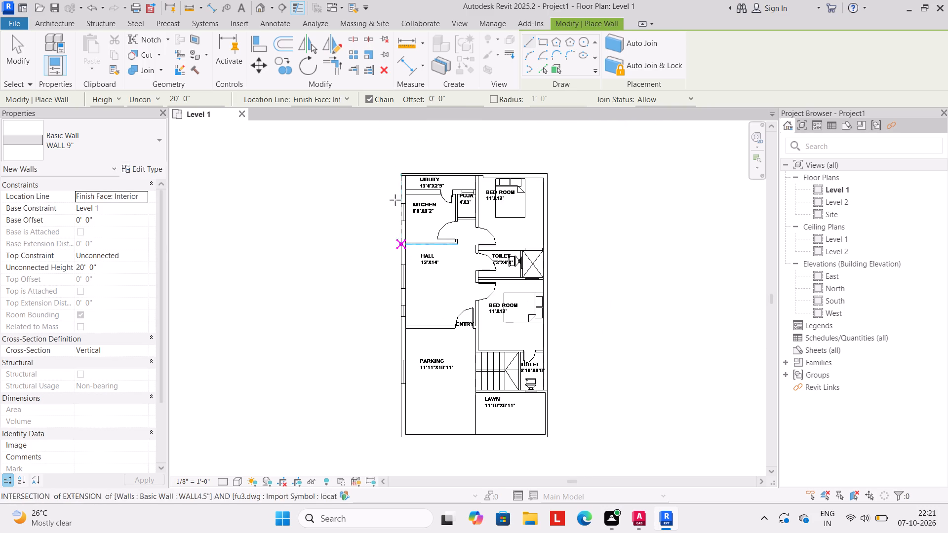
pyautogui.scroll(11, 411, 181)
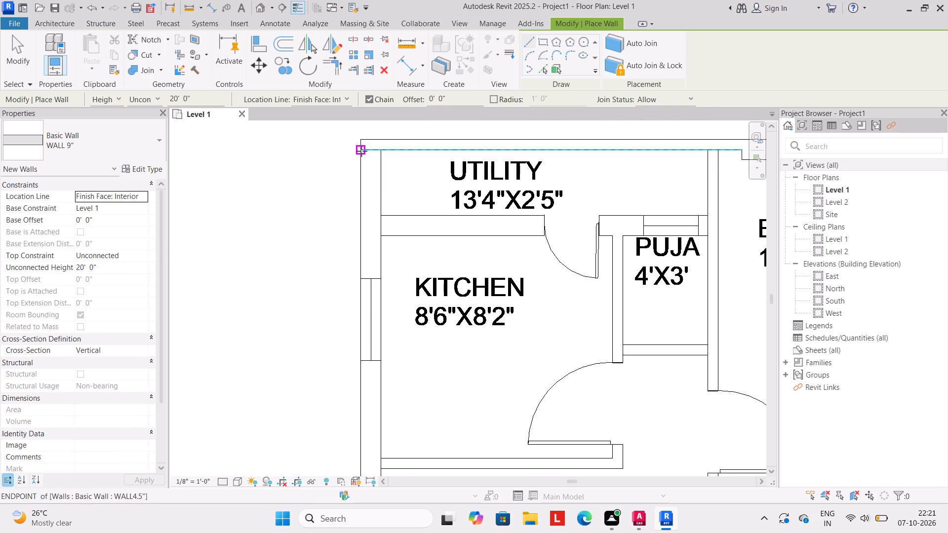
pyautogui.click(359, 148)
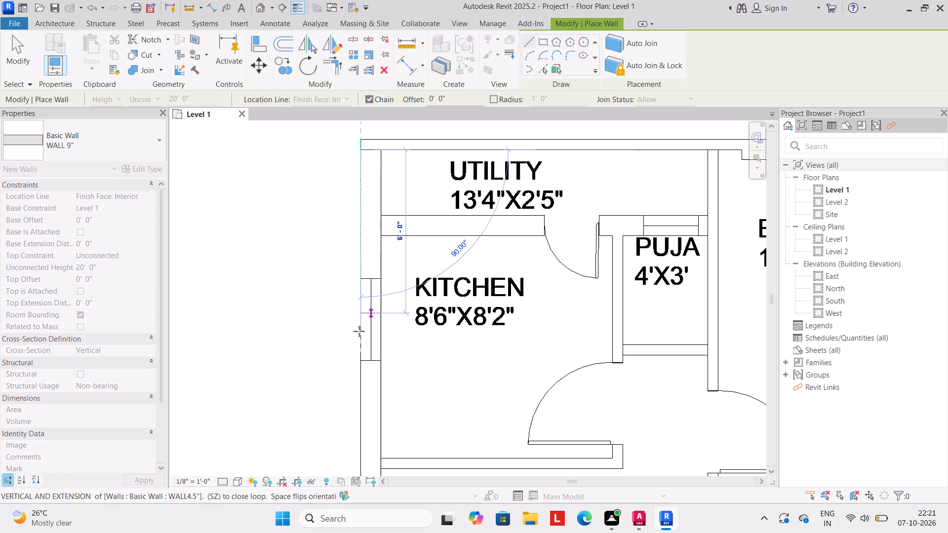
pyautogui.moveTo(359, 336); pyautogui.dragTo(337, 205, button='middle')
pyautogui.scroll(-5, 334, 222)
pyautogui.scroll(-3, 333, 293)
pyautogui.moveTo(344, 383); pyautogui.dragTo(325, 208, button='middle')
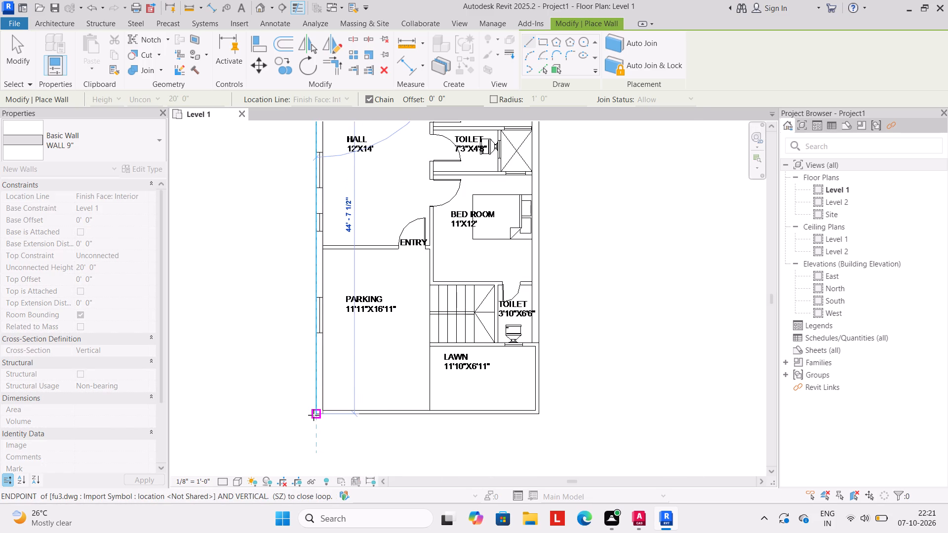
pyautogui.click(316, 413)
pyautogui.press('Escape')
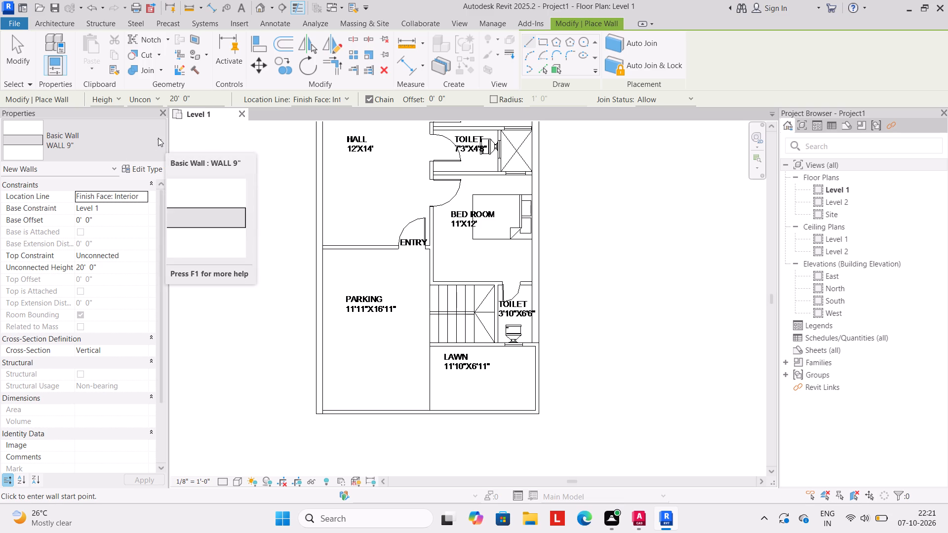
# Draw a 24'-3" WALL4.5" wall along the lower outer edge of PARKING and LAWN to the far corner.
pyautogui.click(160, 137)
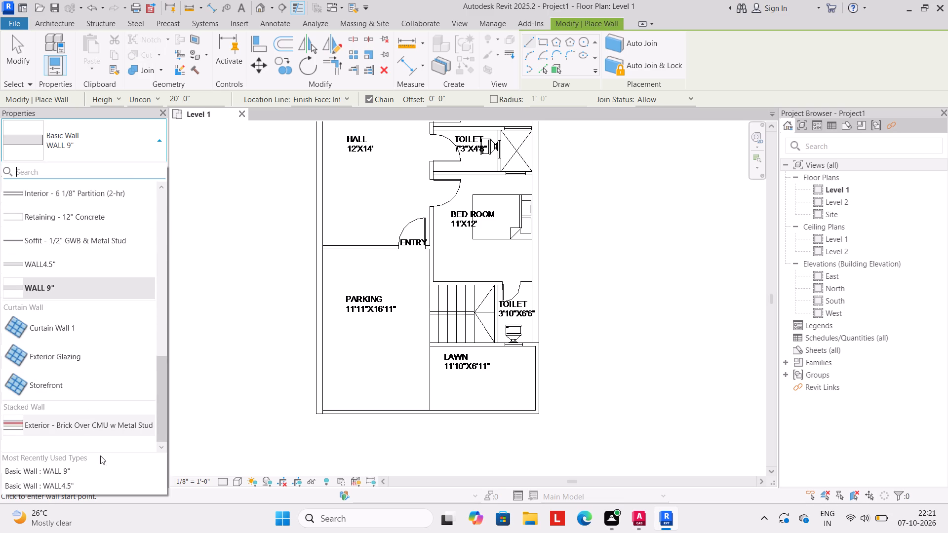
pyautogui.click(62, 488)
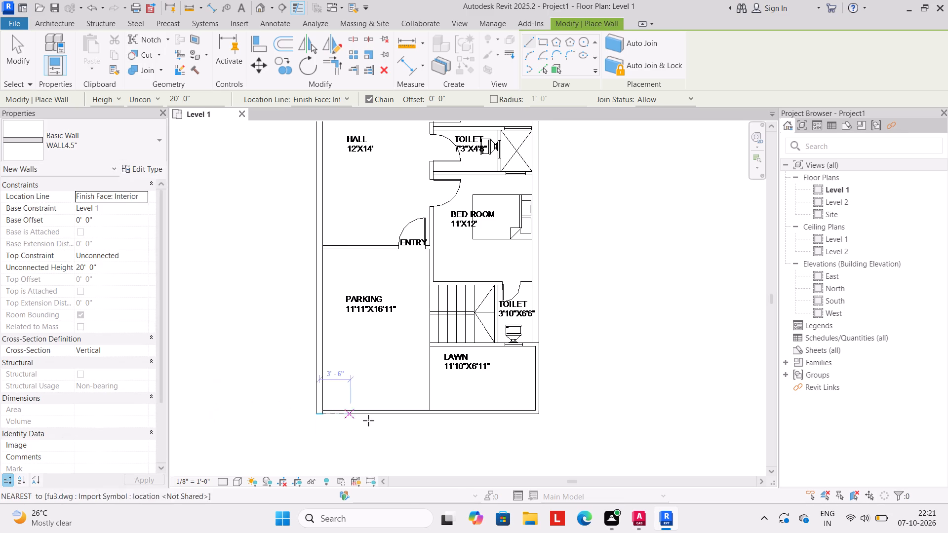
pyautogui.scroll(4, 376, 429)
pyautogui.scroll(3, 325, 430)
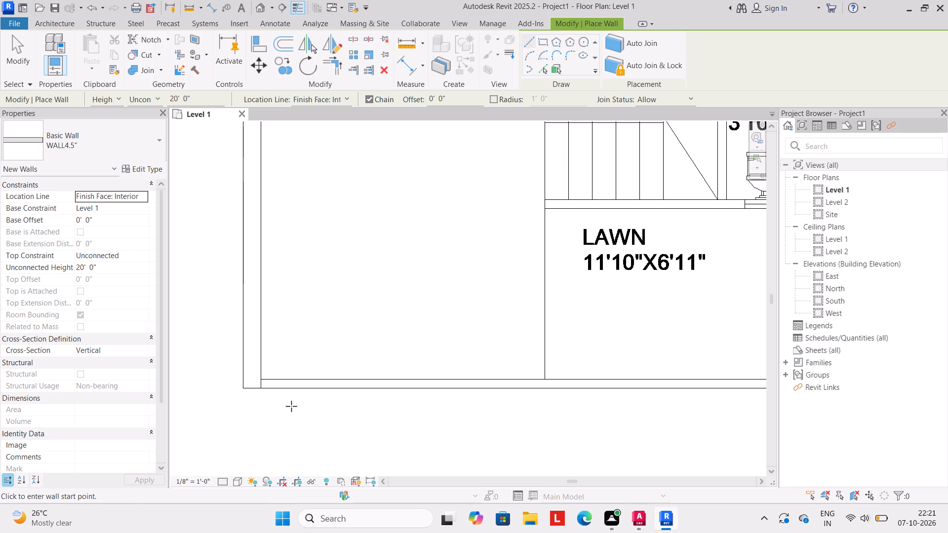
pyautogui.click(259, 388)
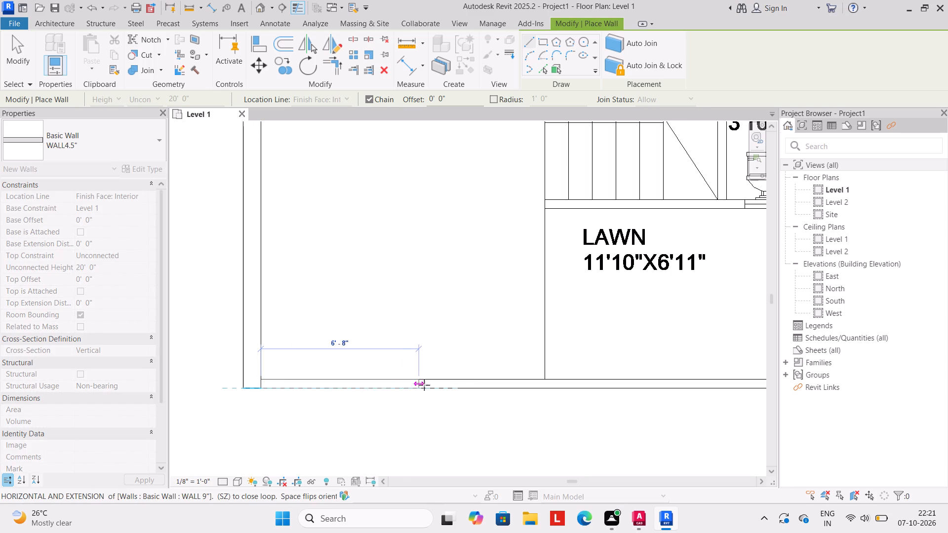
pyautogui.scroll(-3, 538, 397)
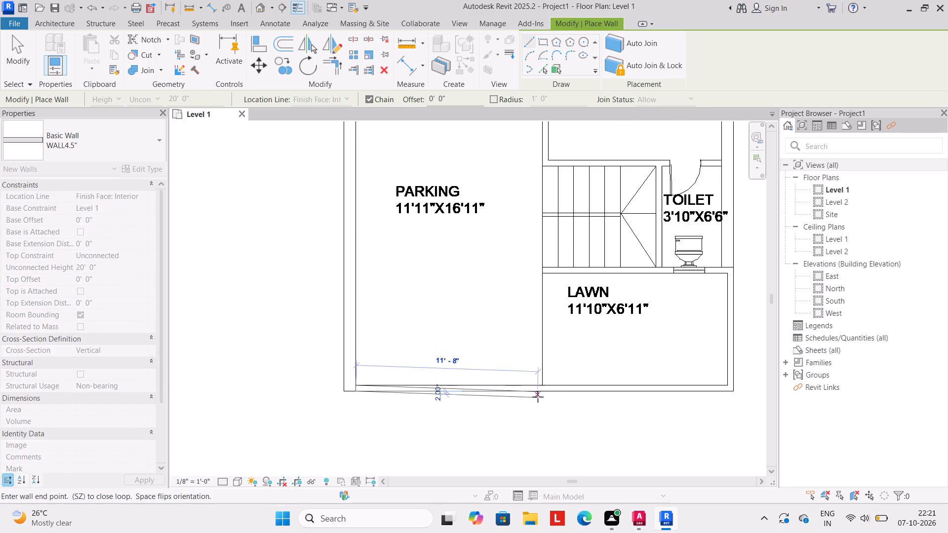
pyautogui.moveTo(528, 392); pyautogui.dragTo(388, 371, button='middle')
pyautogui.scroll(4, 595, 369)
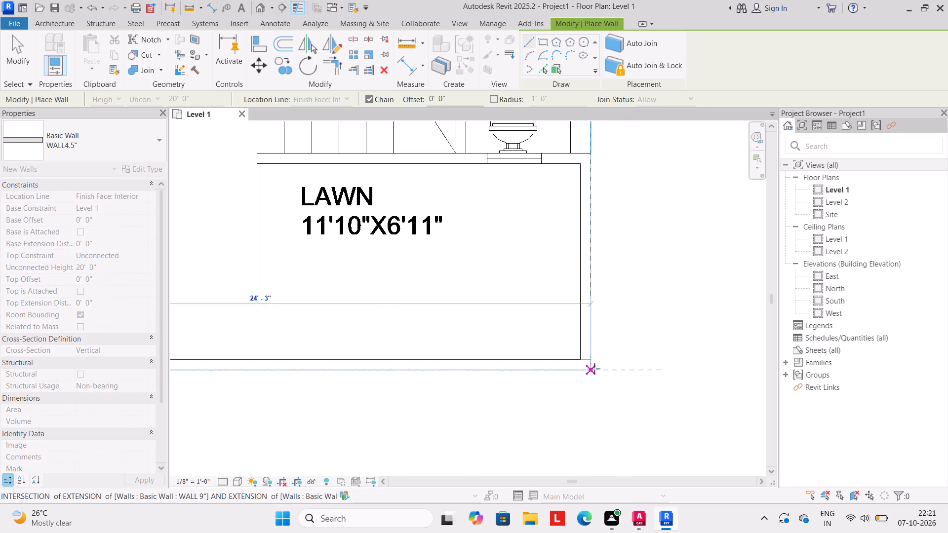
pyautogui.moveTo(592, 370); pyautogui.dragTo(592, 365)
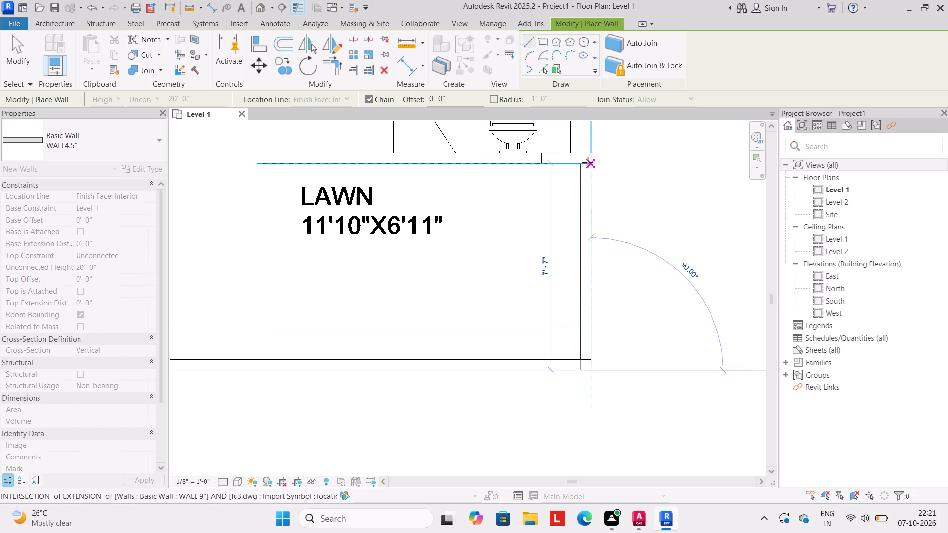
# Continue the WALL4.5" chain up the LAWN's outer side and 12'-3" along its upper edge to the PARKING boundary, ending the command.
pyautogui.click(589, 152)
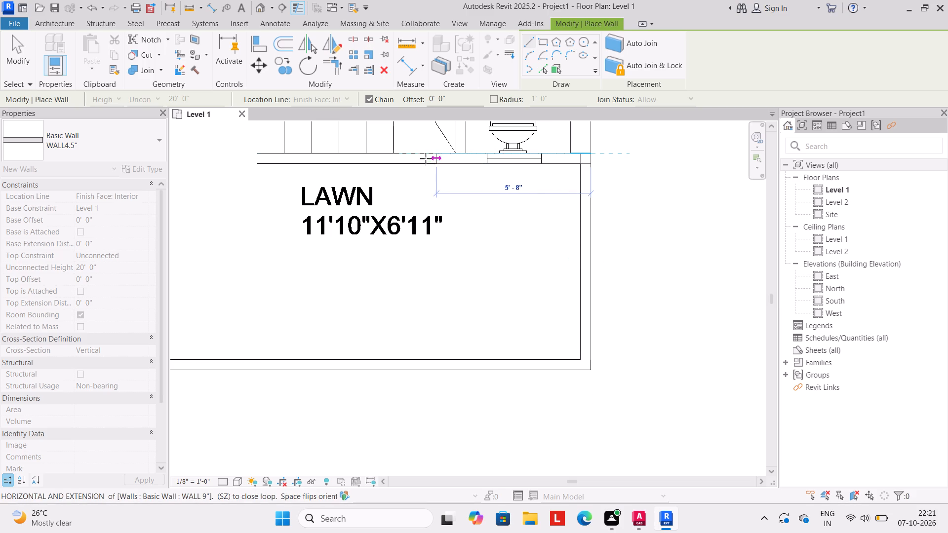
pyautogui.click(257, 155)
pyautogui.press('Escape')
pyautogui.scroll(-8, 223, 197)
pyautogui.moveTo(219, 213); pyautogui.dragTo(381, 330, button='middle')
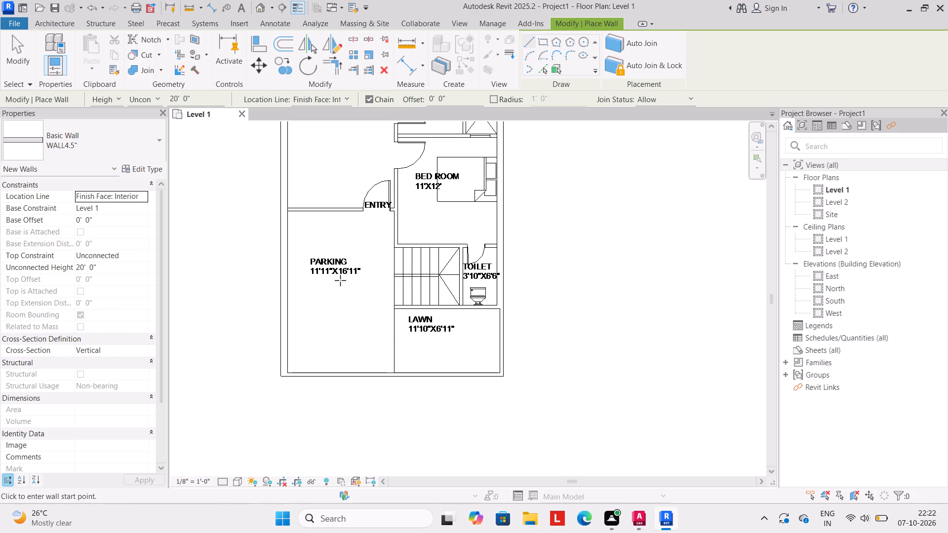
pyautogui.moveTo(340, 280); pyautogui.dragTo(370, 325, button='middle')
pyautogui.moveTo(357, 303); pyautogui.dragTo(393, 353, button='middle')
pyautogui.scroll(-2, 395, 328)
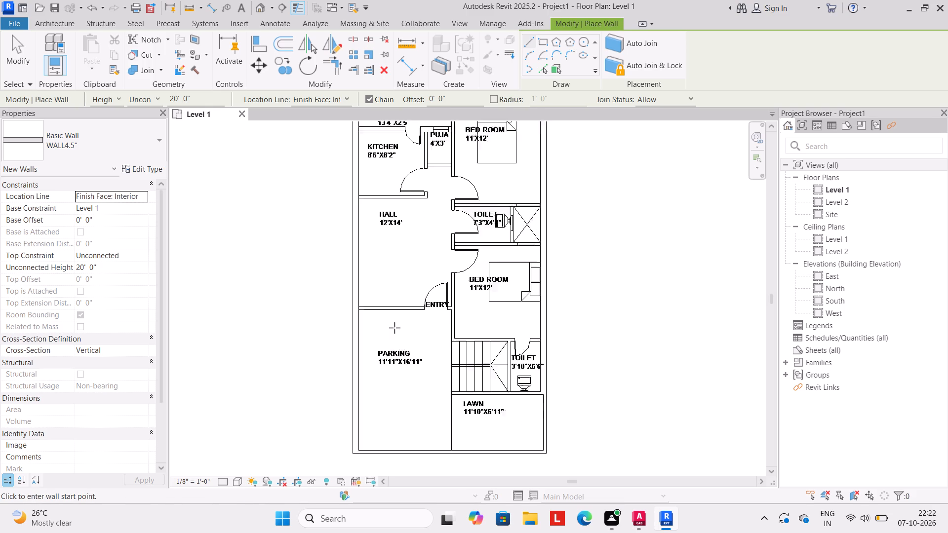
pyautogui.press('Escape')
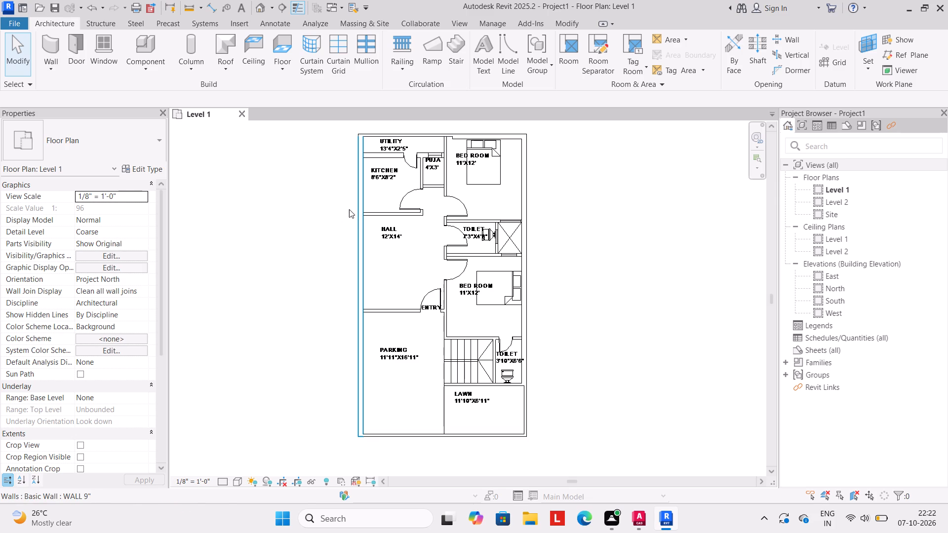
# Draw a WALL 9" wall about 11'-8" long along the UTILITY's lower edge, separating it from KITCHEN and PUJA.
pyautogui.moveTo(349, 209); pyautogui.dragTo(298, 236, button='middle')
pyautogui.scroll(3, 339, 181)
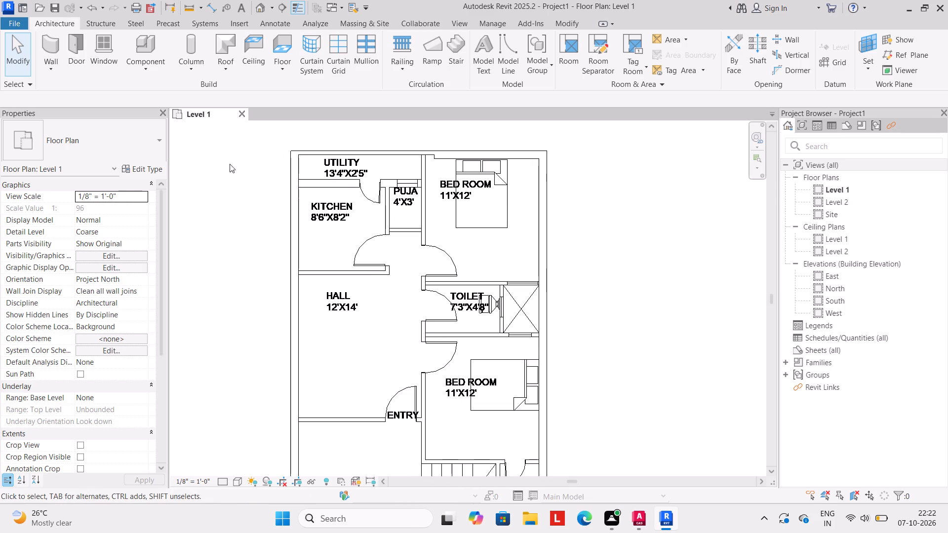
pyautogui.click(52, 68)
pyautogui.click(66, 95)
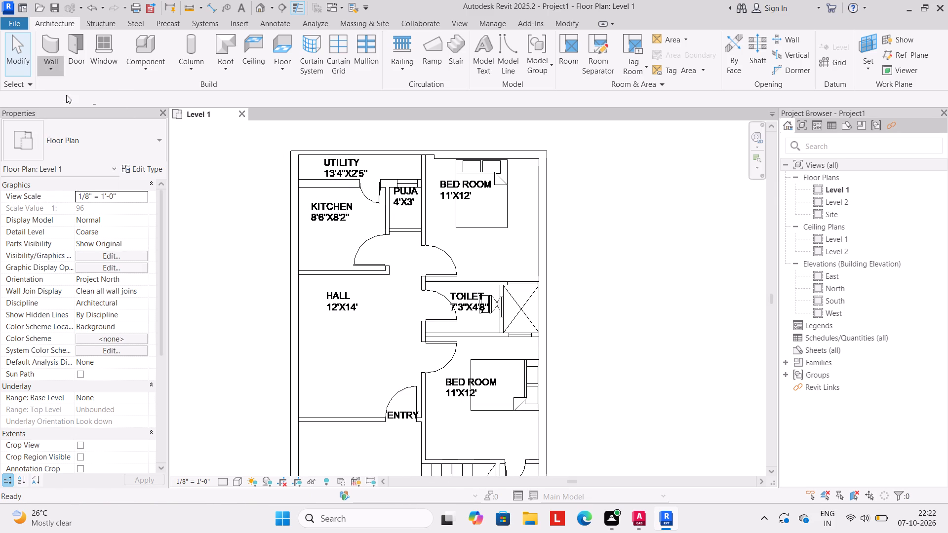
pyautogui.scroll(1, 108, 334)
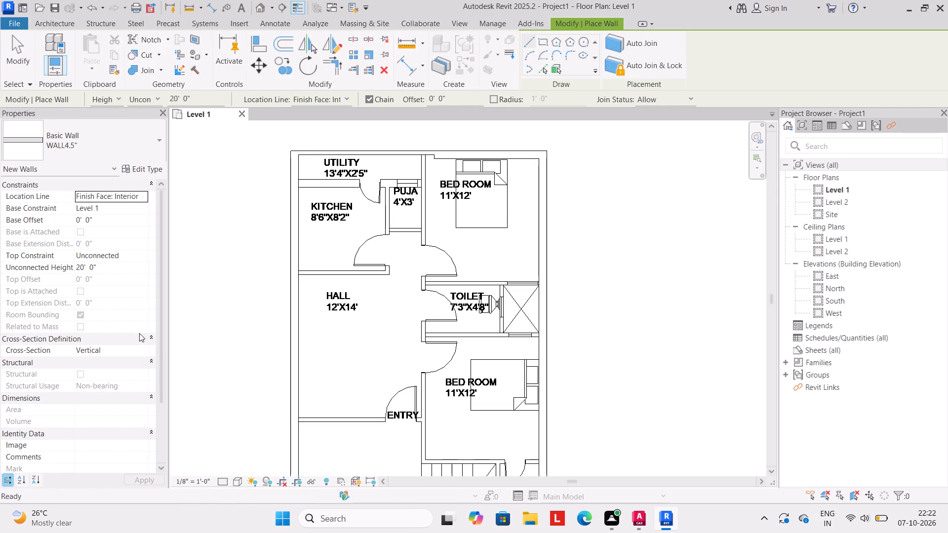
pyautogui.click(158, 136)
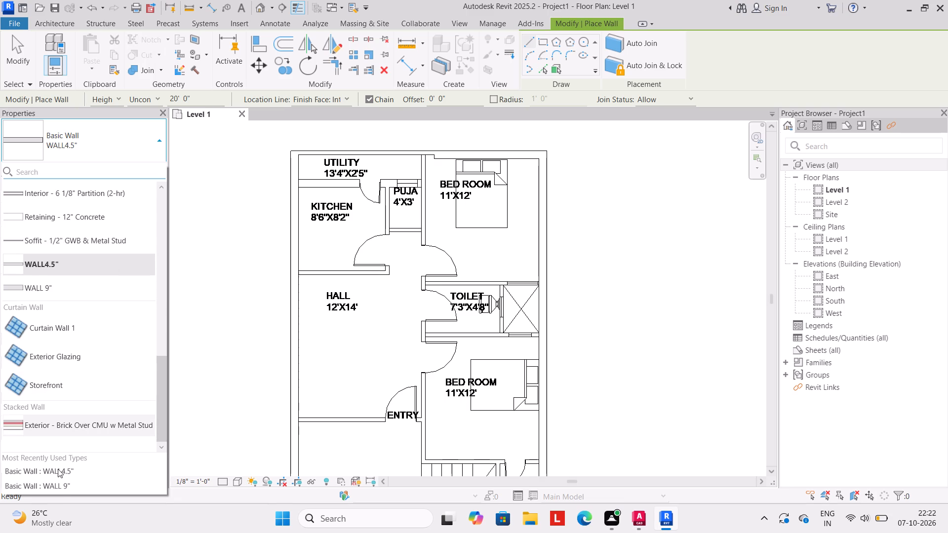
pyautogui.click(58, 484)
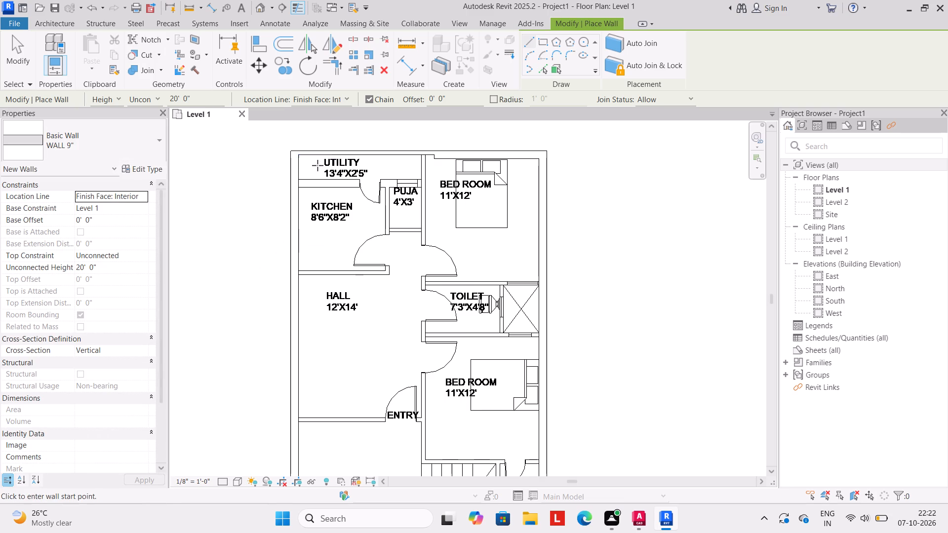
pyautogui.scroll(3, 317, 165)
pyautogui.moveTo(288, 190); pyautogui.dragTo(300, 187)
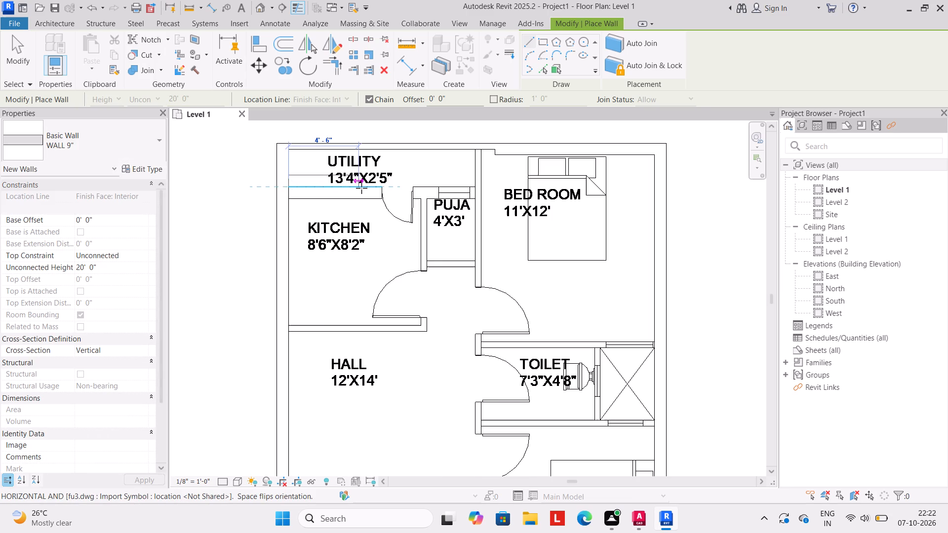
pyautogui.press('space')
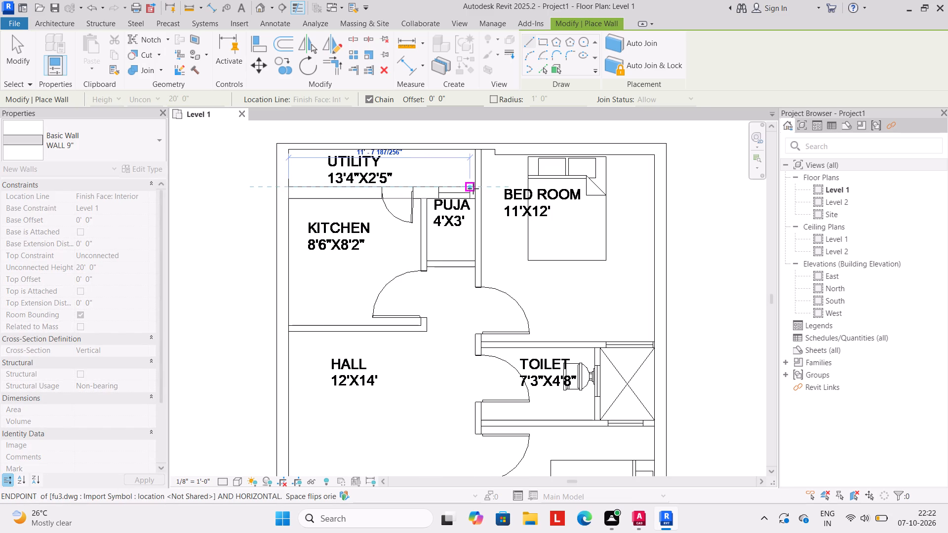
pyautogui.click(473, 188)
pyautogui.press('Escape')
# In WALL4.5", trace the KITCHEN's 8'-2" side wall beside PUJA and its lower wall against the HALL.
pyautogui.scroll(-1, 406, 259)
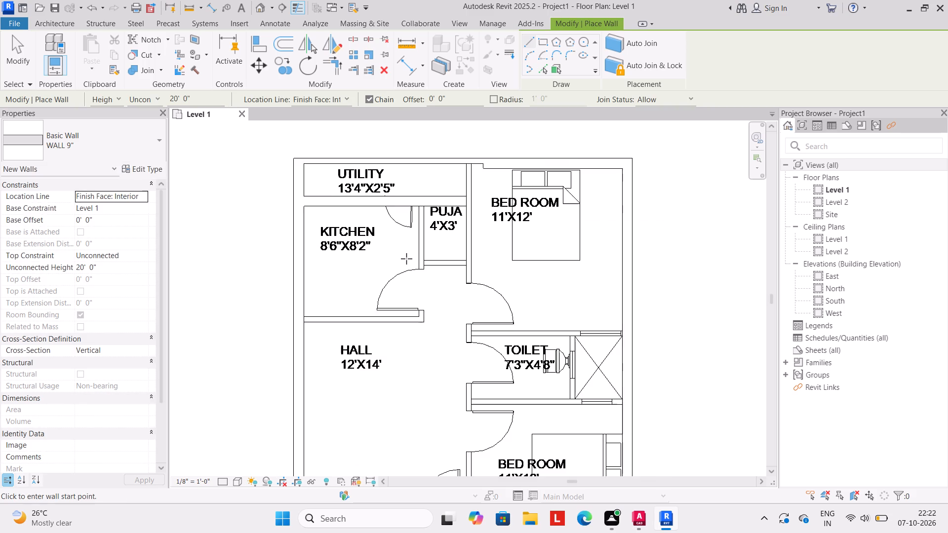
pyautogui.moveTo(406, 259); pyautogui.dragTo(399, 224, button='middle')
pyautogui.click(163, 142)
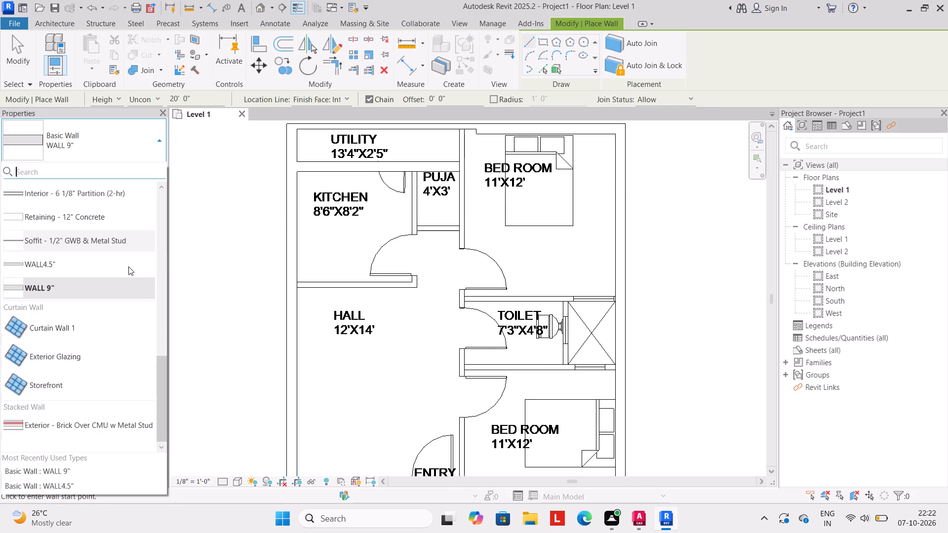
pyautogui.click(71, 489)
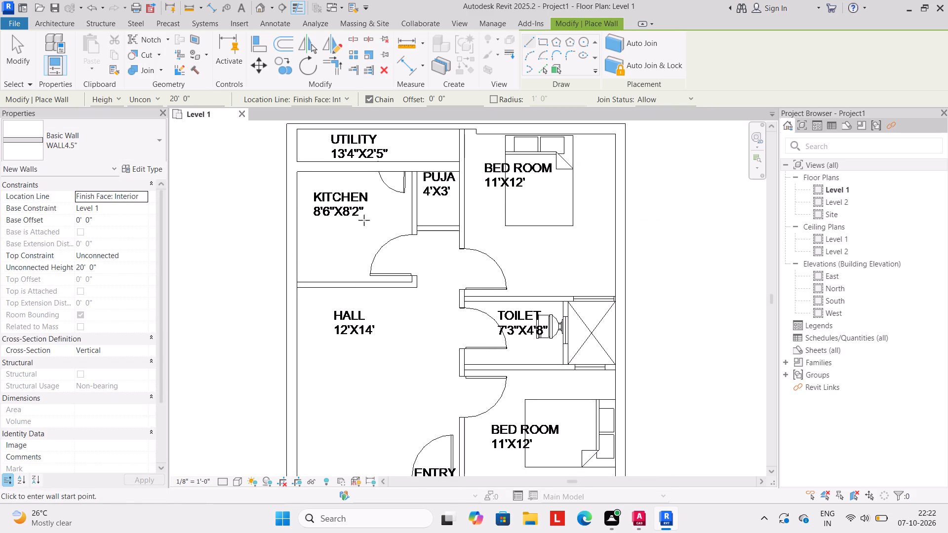
pyautogui.click(411, 172)
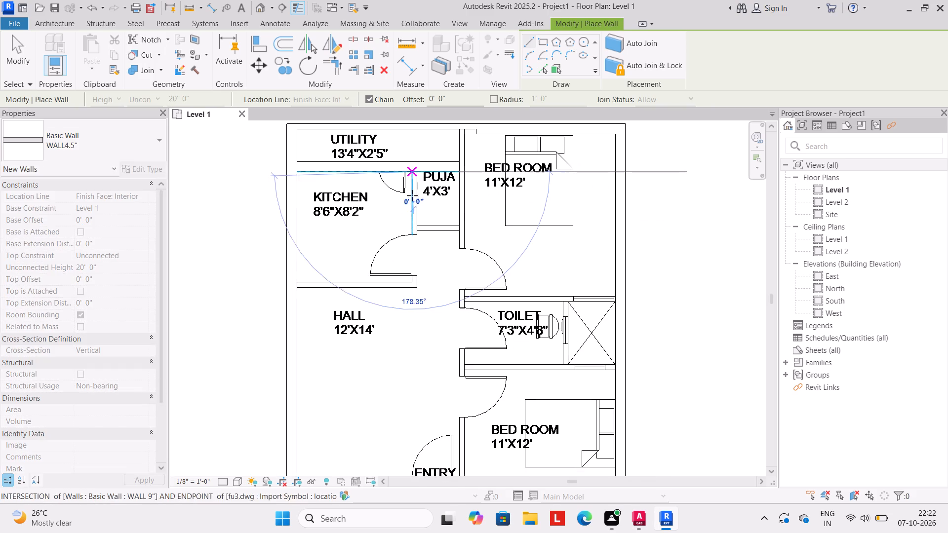
pyautogui.click(412, 279)
pyautogui.press('Escape')
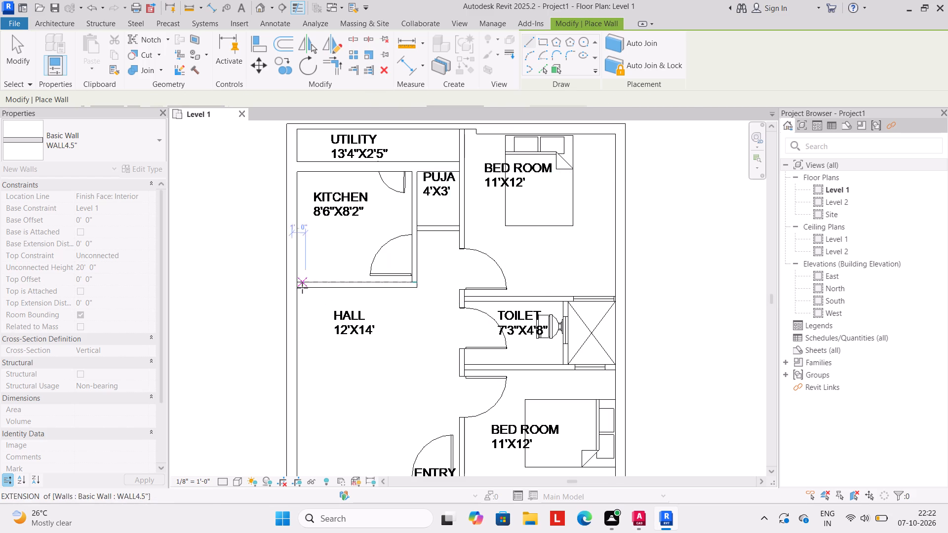
pyautogui.click(297, 289)
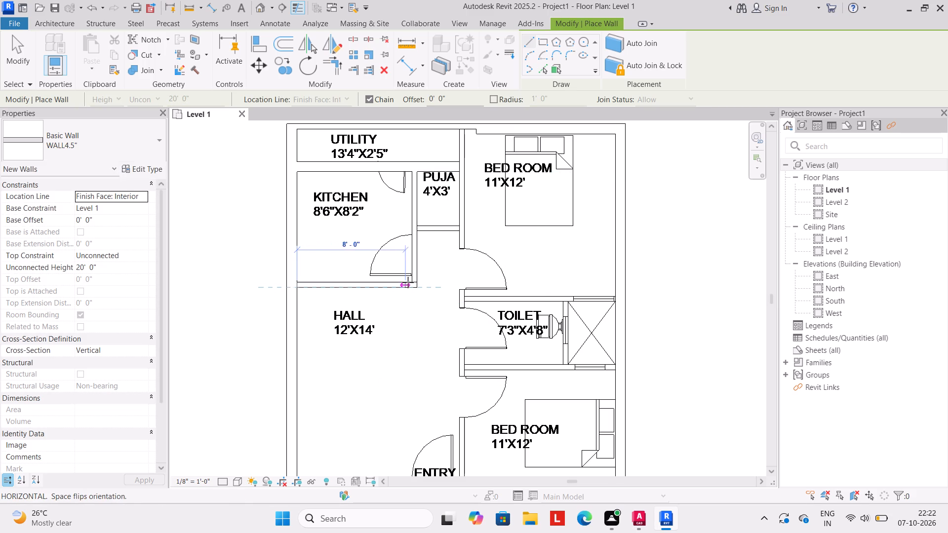
pyautogui.click(415, 288)
pyautogui.press('Escape')
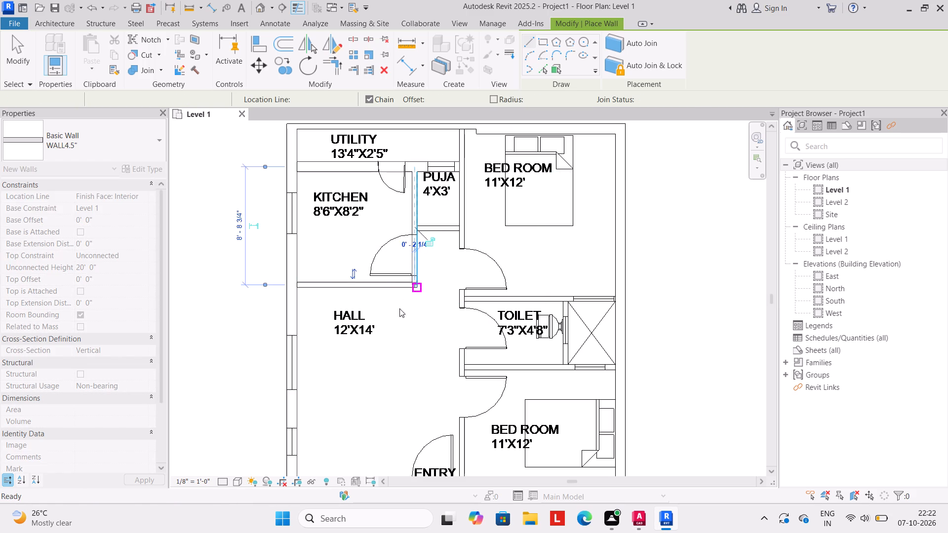
# Draw a WALL4.5" wall along the lower edge of PUJA, from the KITCHEN side wall to the bedroom wall line.
pyautogui.click(418, 233)
pyautogui.press('Escape')
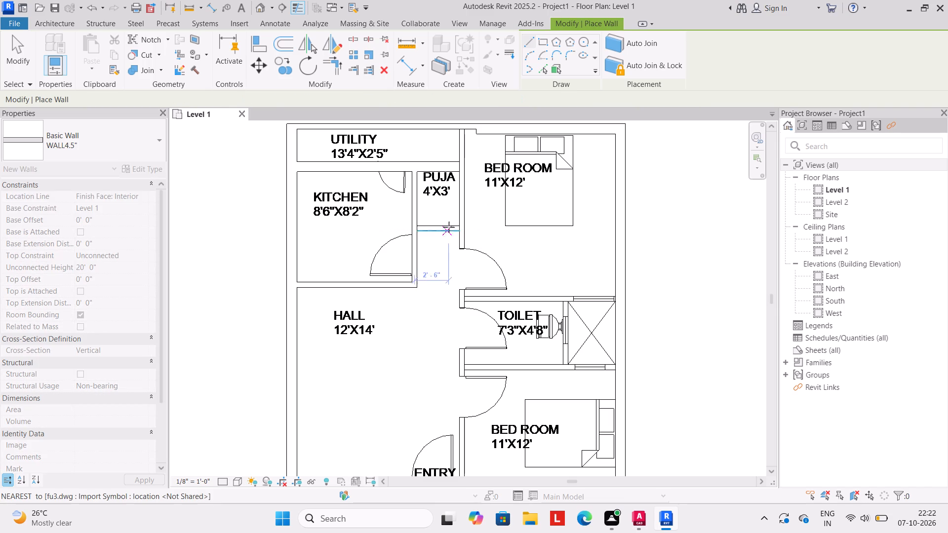
pyautogui.scroll(7, 452, 224)
pyautogui.moveTo(359, 244); pyautogui.dragTo(365, 241)
pyautogui.click(471, 242)
pyautogui.press('Escape')
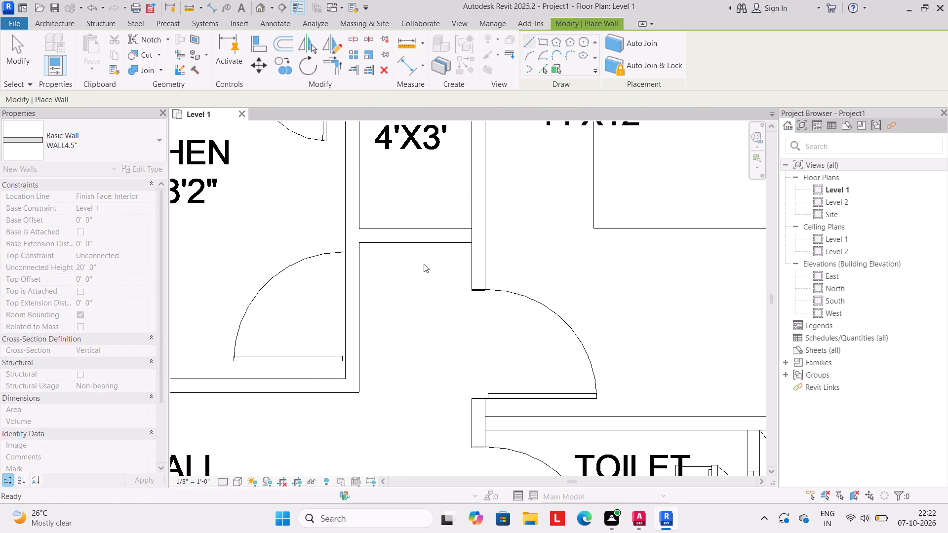
# Draw the long WALL4.5" partition between the HALL and the bedrooms, from the UTILITY's upper corner down to the staircase's upper corner.
pyautogui.scroll(-5, 423, 264)
pyautogui.scroll(-3, 437, 184)
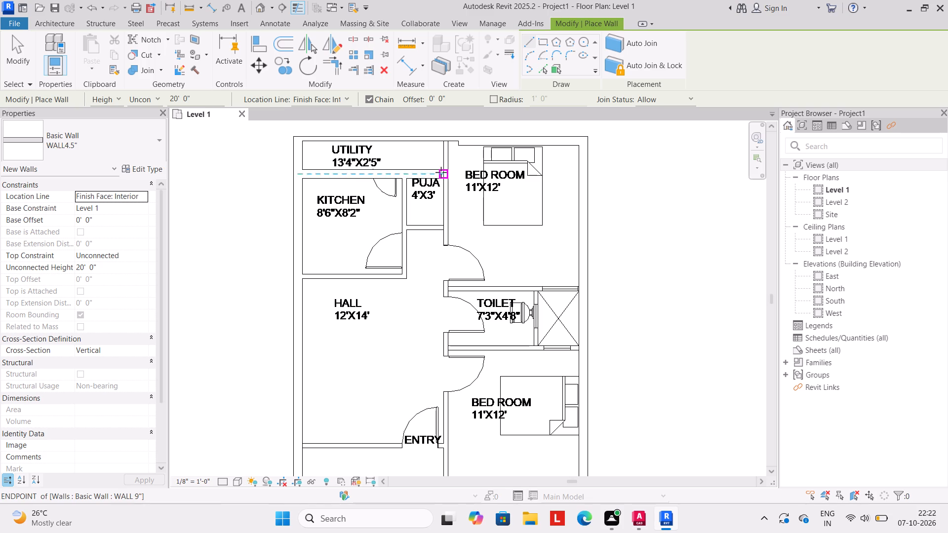
pyautogui.scroll(4, 444, 140)
pyautogui.click(442, 142)
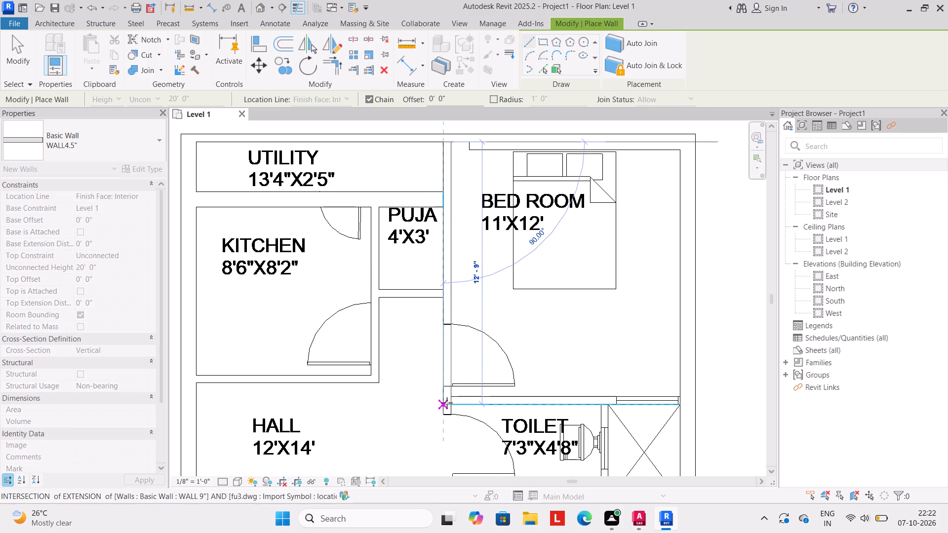
pyautogui.moveTo(447, 403); pyautogui.dragTo(442, 253, button='middle')
pyautogui.scroll(-4, 445, 413)
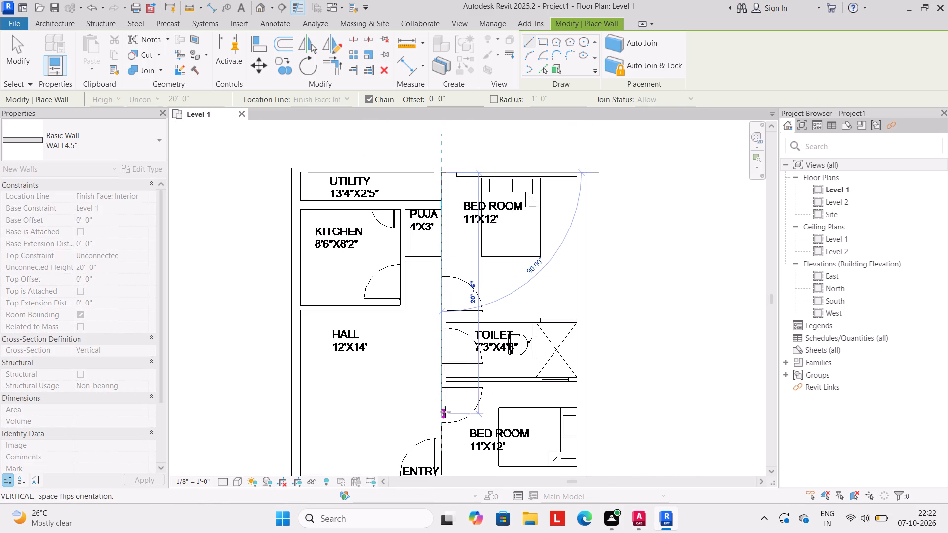
pyautogui.moveTo(438, 344); pyautogui.dragTo(428, 280, button='middle')
pyautogui.moveTo(441, 395); pyautogui.dragTo(419, 290, button='middle')
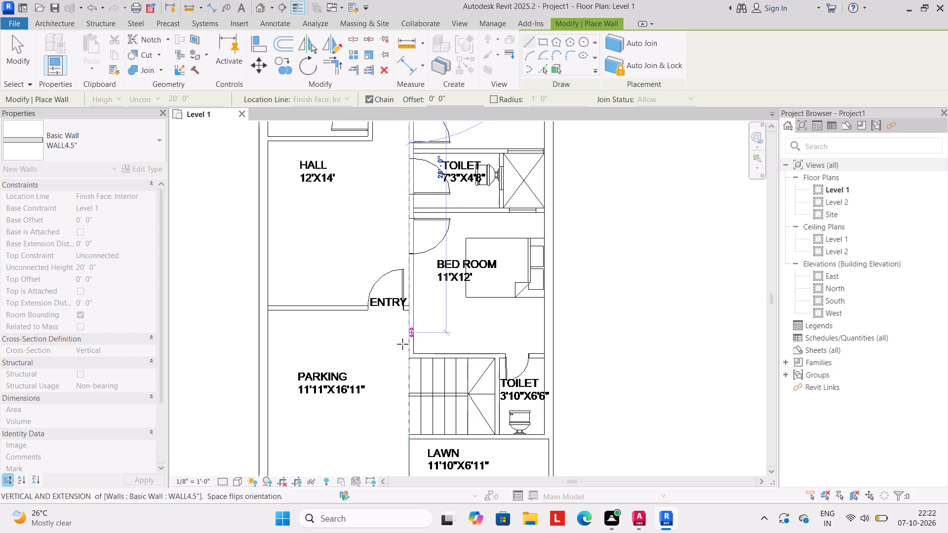
pyautogui.scroll(4, 409, 343)
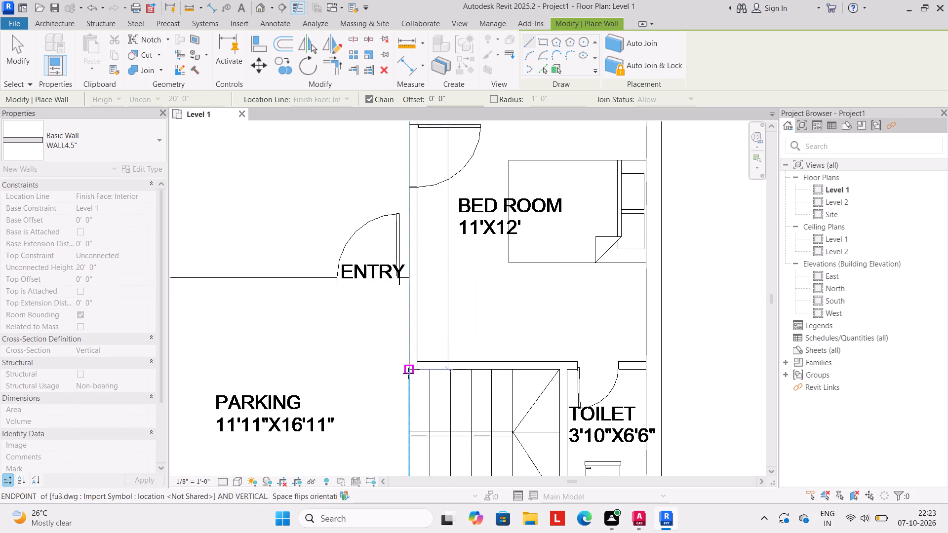
pyautogui.click(408, 372)
pyautogui.press('Escape')
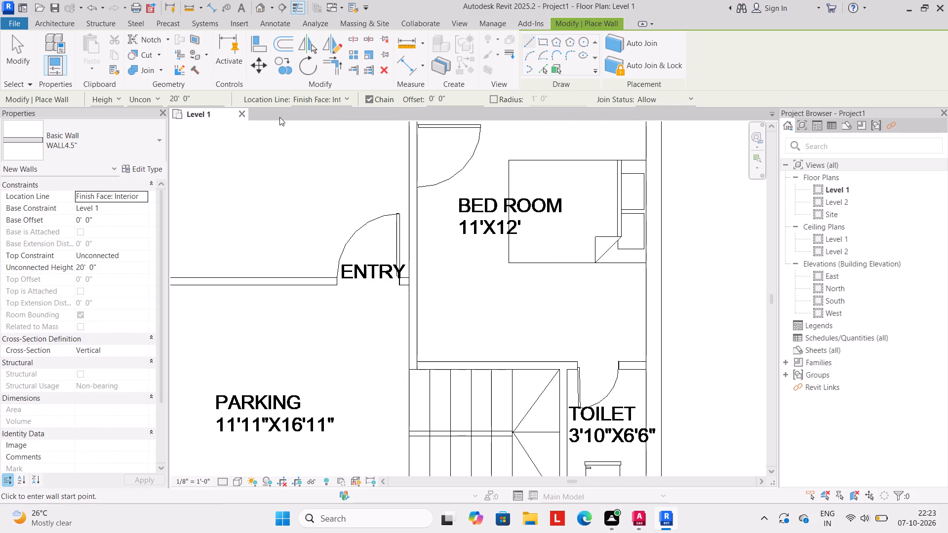
# Measure the thickness of the wall between the lower bedroom and the staircase.
pyautogui.click(189, 5)
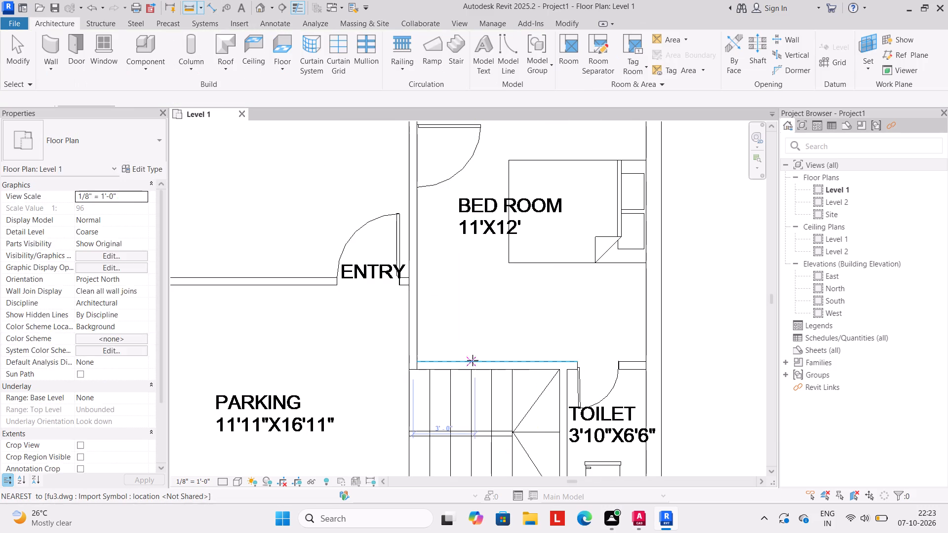
pyautogui.click(474, 359)
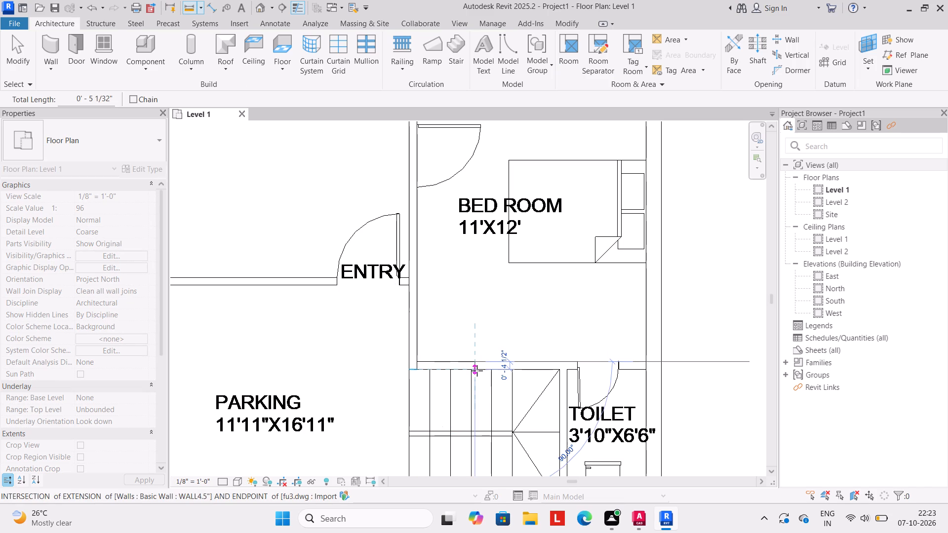
pyautogui.press('Escape')
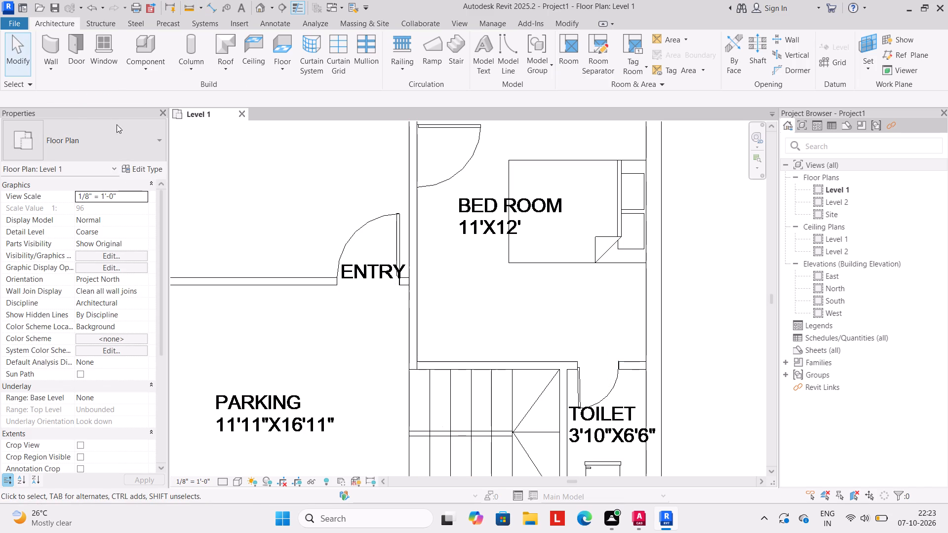
# Draw a WALL4.5" wall below the lower bedroom, from the central partition past the staircase and toilet to the outer wall.
pyautogui.click(49, 71)
pyautogui.click(71, 94)
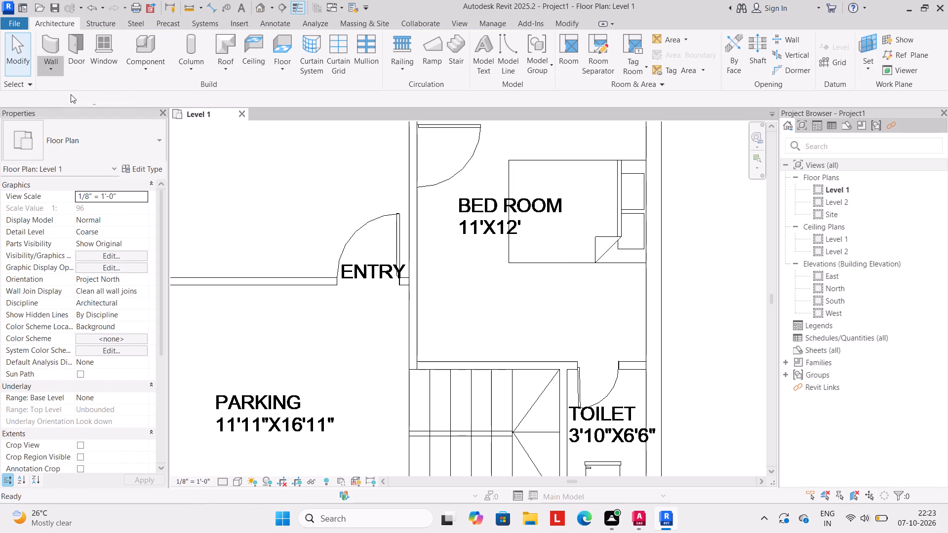
pyautogui.scroll(3, 468, 383)
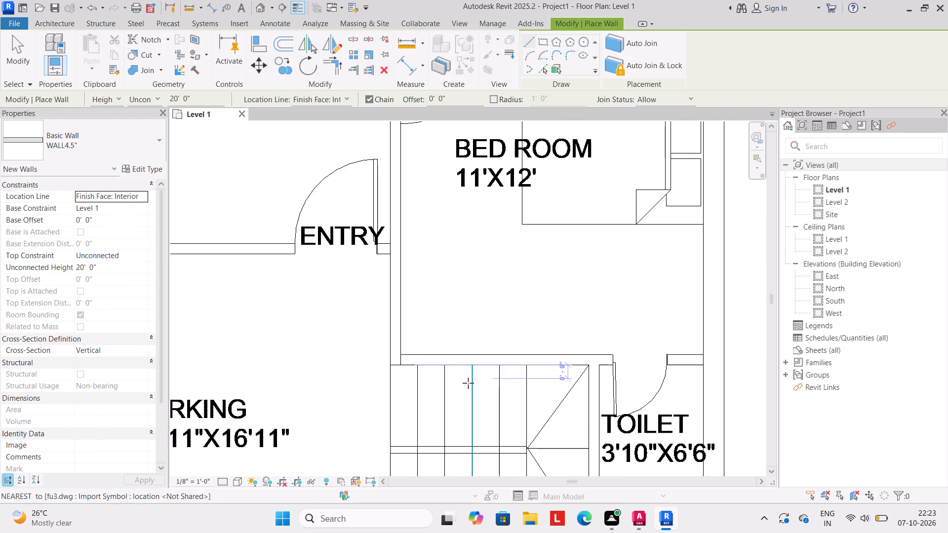
pyautogui.click(391, 363)
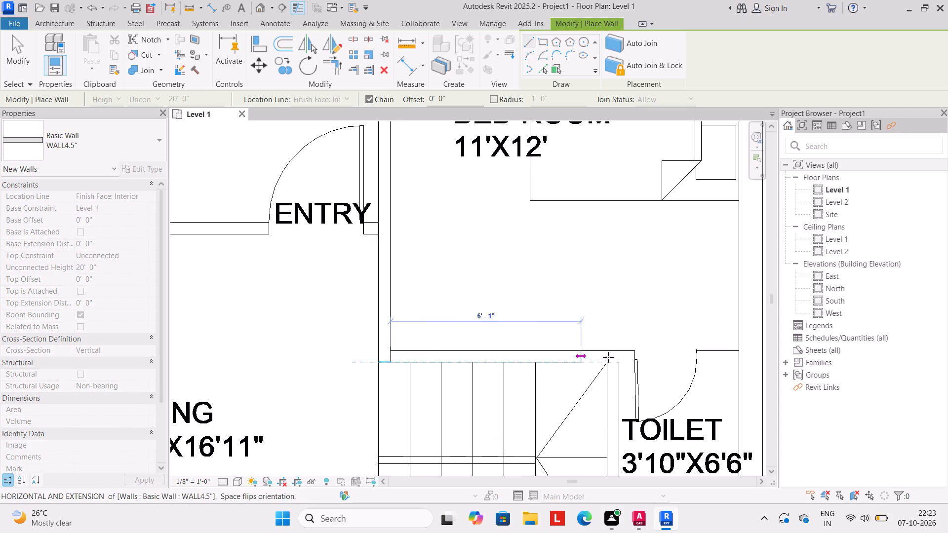
pyautogui.click(737, 361)
pyautogui.press('Escape')
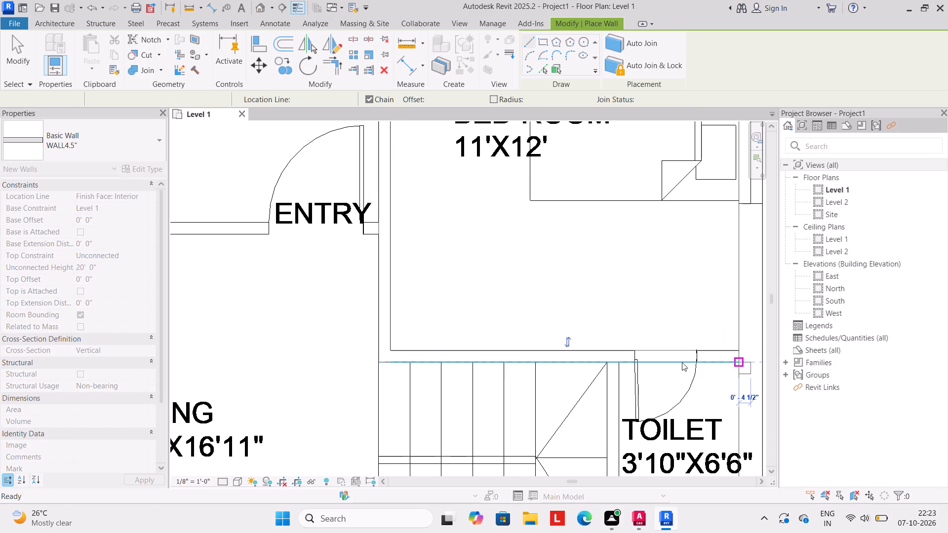
# Draw an 11'-1 1/2" WALL4.5" wall between the upper bedroom and the middle toilet, from the central partition to the outer wall.
pyautogui.scroll(-8, 529, 313)
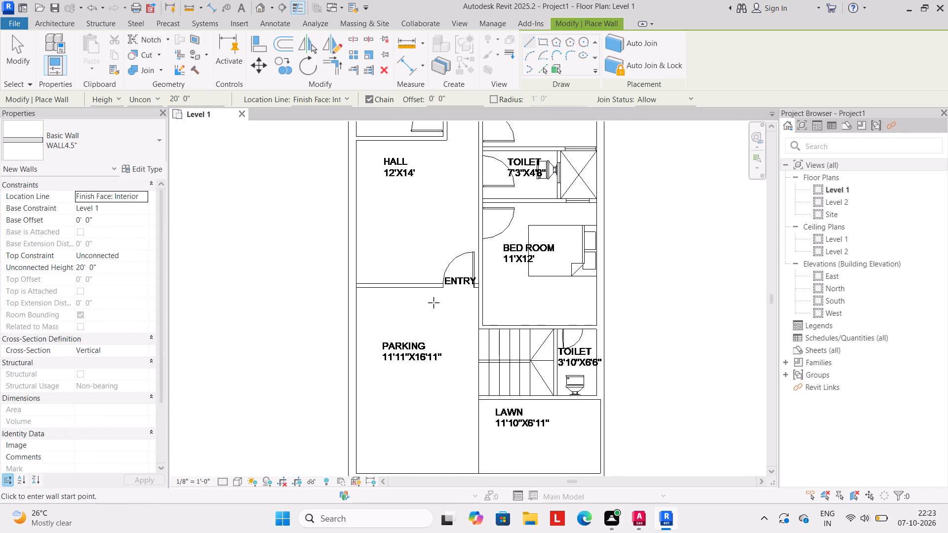
pyautogui.moveTo(420, 320); pyautogui.dragTo(375, 347, button='middle')
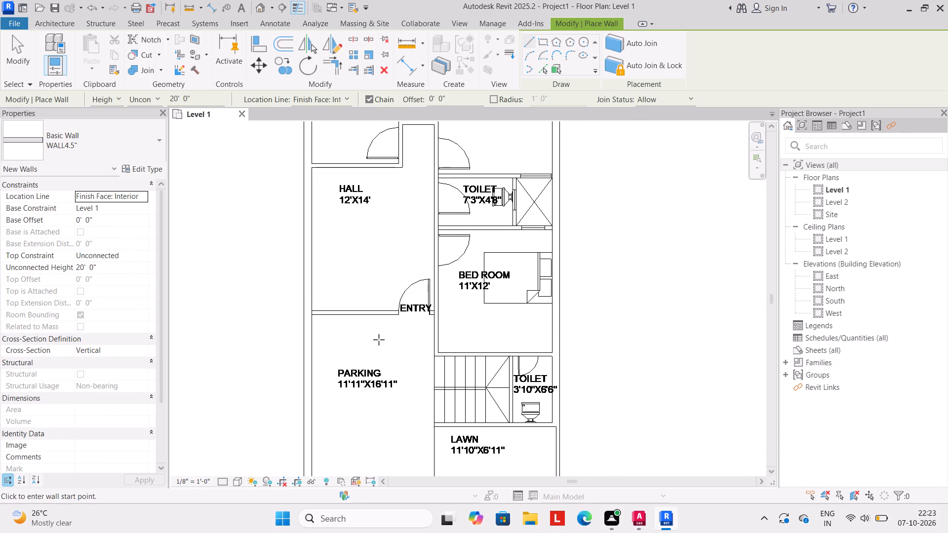
pyautogui.scroll(-3, 423, 224)
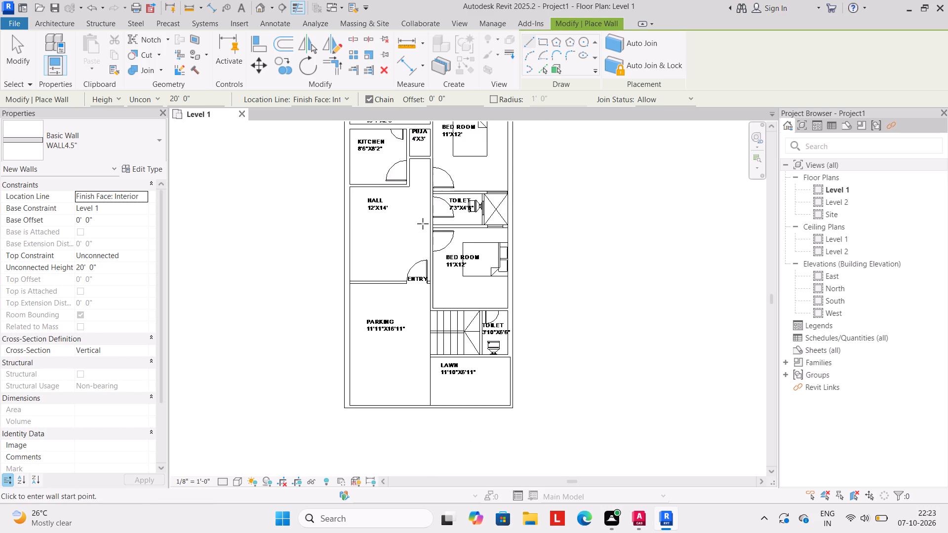
pyautogui.scroll(1, 423, 224)
pyautogui.moveTo(423, 224); pyautogui.dragTo(384, 280, button='middle')
pyautogui.scroll(4, 428, 229)
pyautogui.scroll(2, 385, 257)
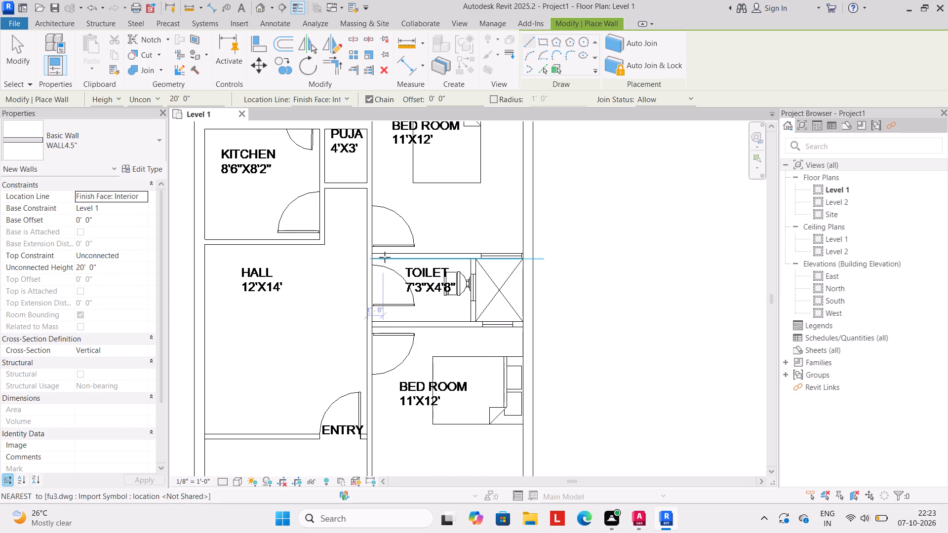
pyautogui.scroll(2, 385, 257)
pyautogui.click(363, 262)
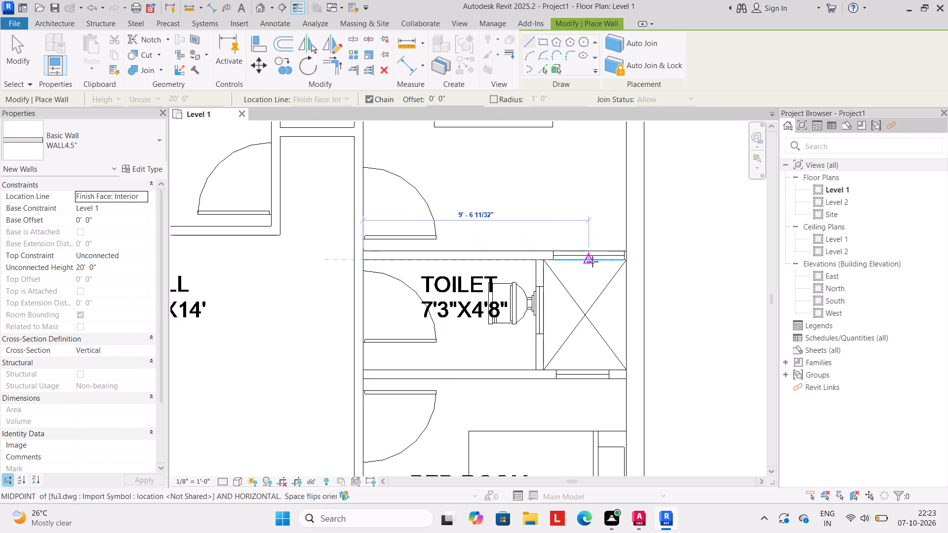
pyautogui.click(628, 260)
pyautogui.press('Escape')
pyautogui.moveTo(520, 322); pyautogui.dragTo(523, 284, button='middle')
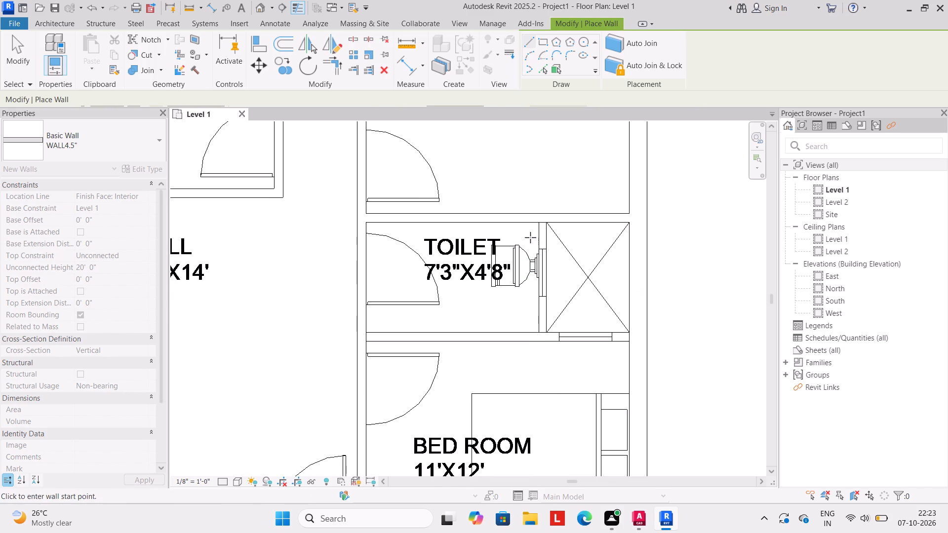
# Draw a 4'-8" WALL4.5" wall between the middle toilet and the crossed shaft beside it.
pyautogui.click(539, 223)
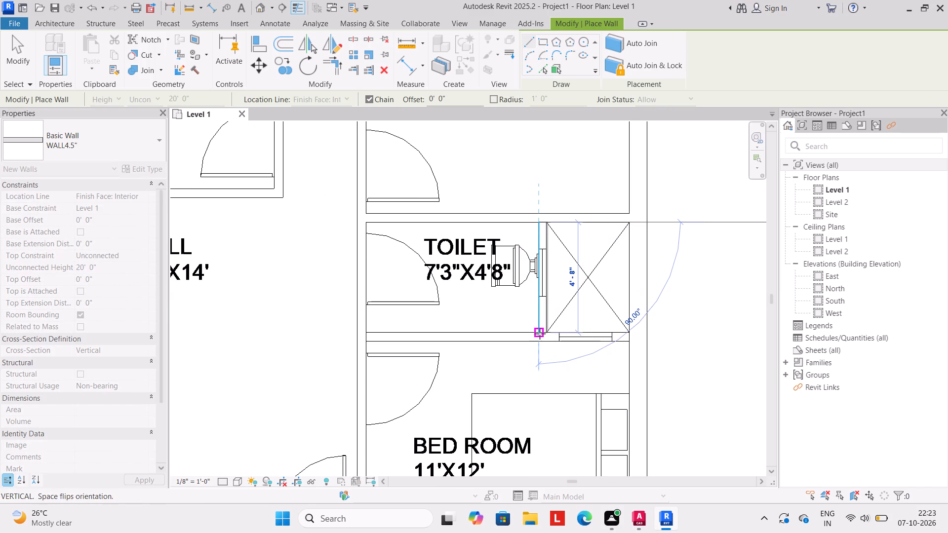
pyautogui.press('Escape')
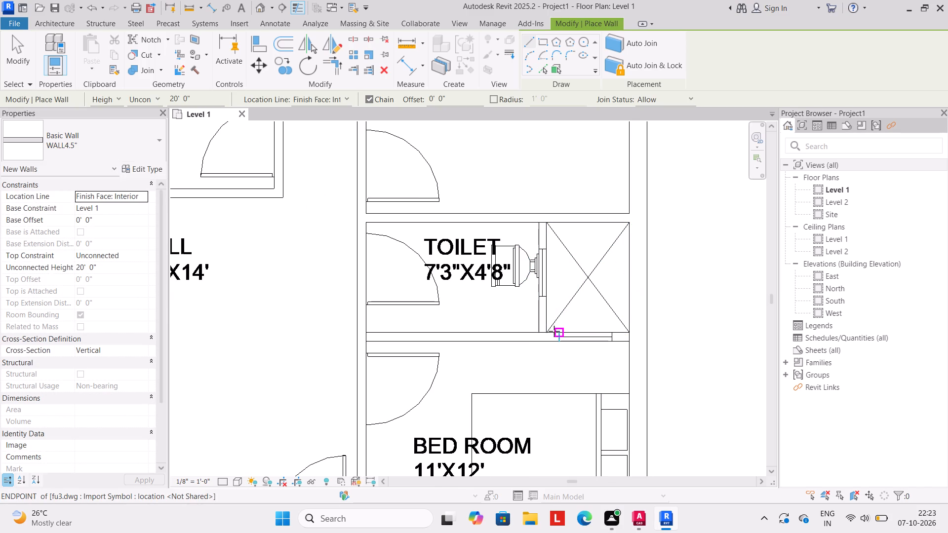
pyautogui.moveTo(546, 332); pyautogui.dragTo(545, 324)
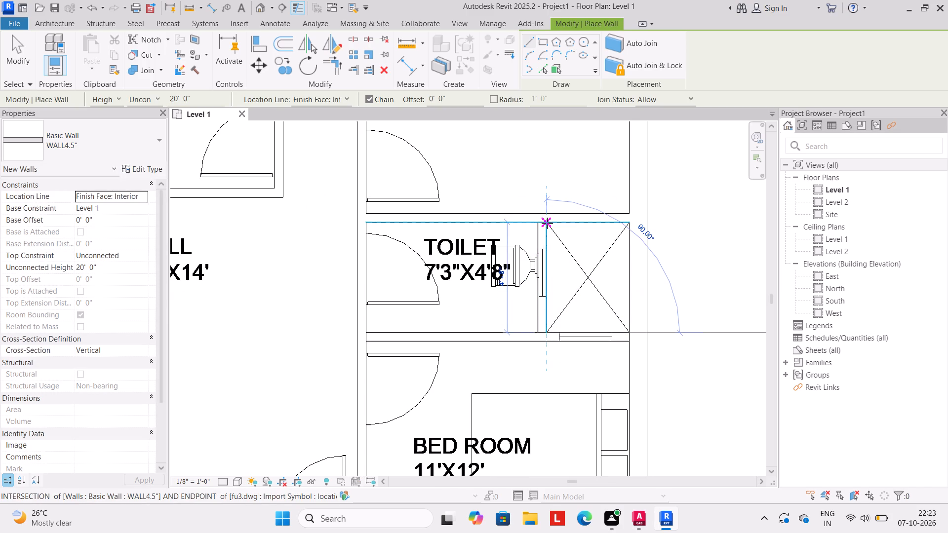
pyautogui.click(547, 223)
pyautogui.press('Escape')
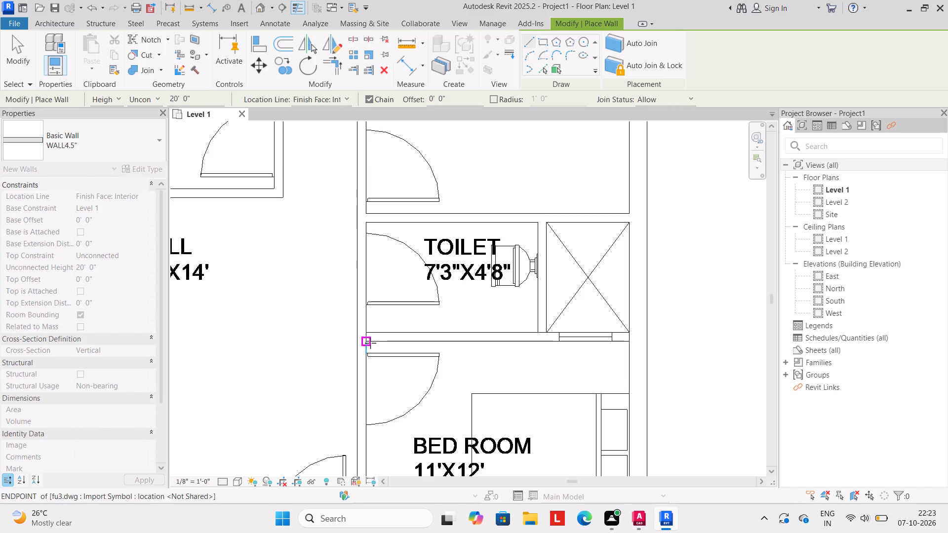
# Draw a WALL4.5" wall between the middle toilet and the lower bedroom, from the central partition to the outer wall.
pyautogui.click(364, 343)
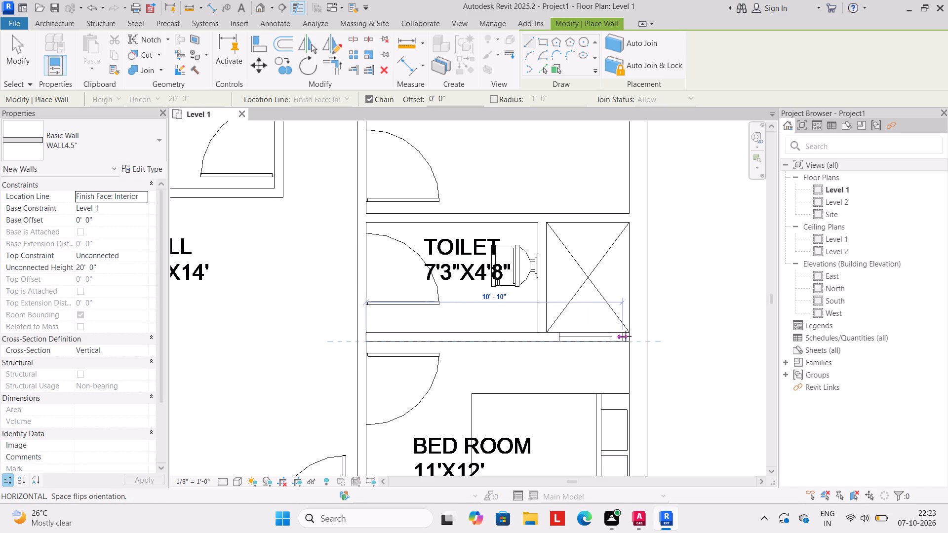
pyautogui.click(628, 341)
pyautogui.press('Escape')
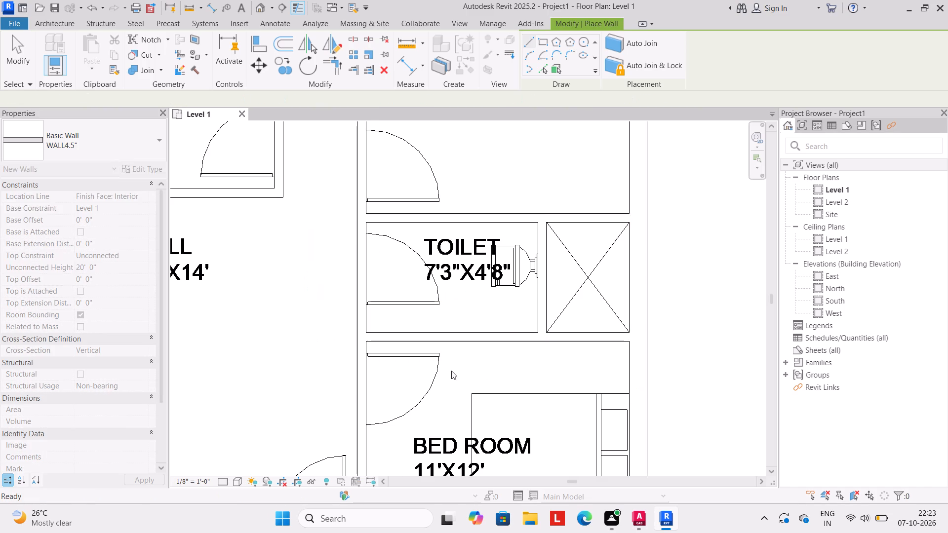
# Draw a WALL4.5" wall between the HALL and PARKING, from the outer wall across the ENTRY to the central partition.
pyautogui.scroll(-8, 377, 375)
pyautogui.moveTo(363, 375); pyautogui.dragTo(381, 303, button='middle')
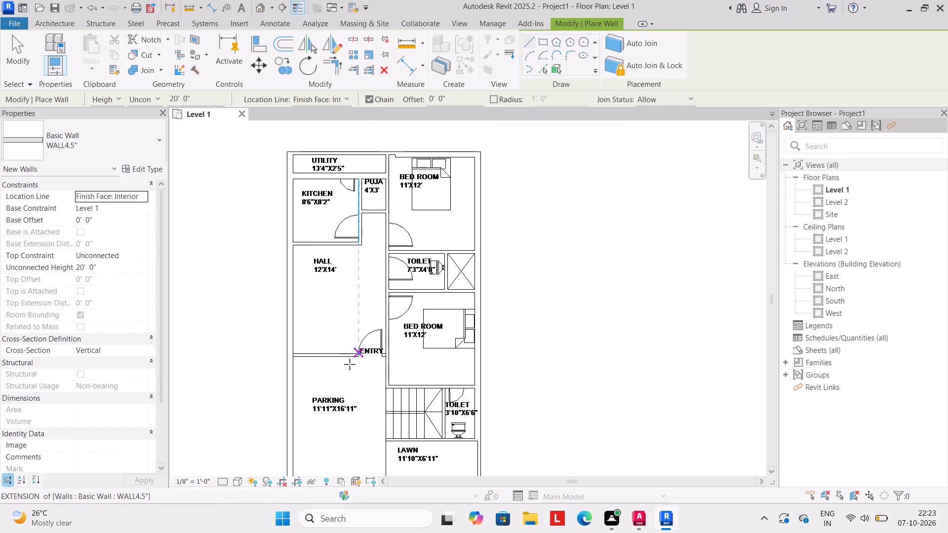
pyautogui.scroll(8, 327, 360)
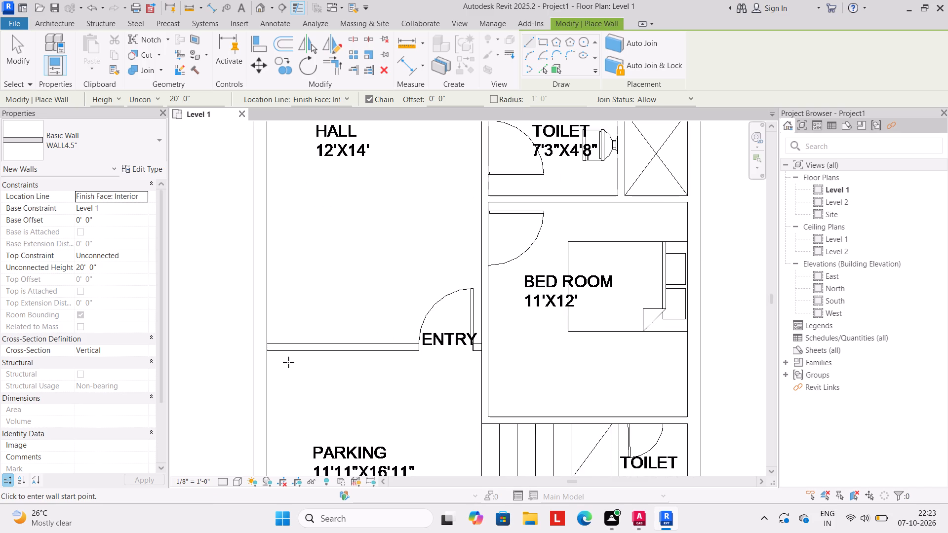
pyautogui.moveTo(259, 348); pyautogui.dragTo(297, 343)
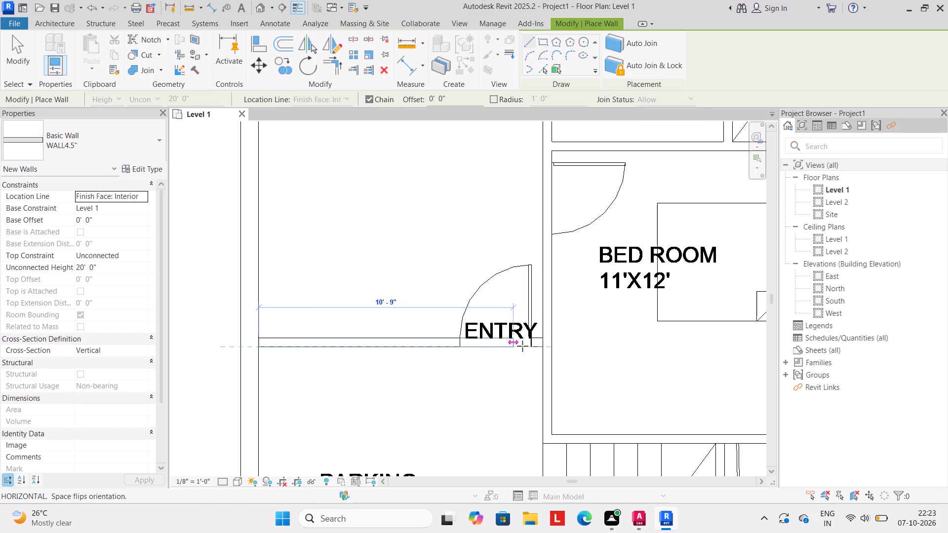
pyautogui.click(542, 346)
pyautogui.press('Escape')
pyautogui.scroll(-5, 448, 383)
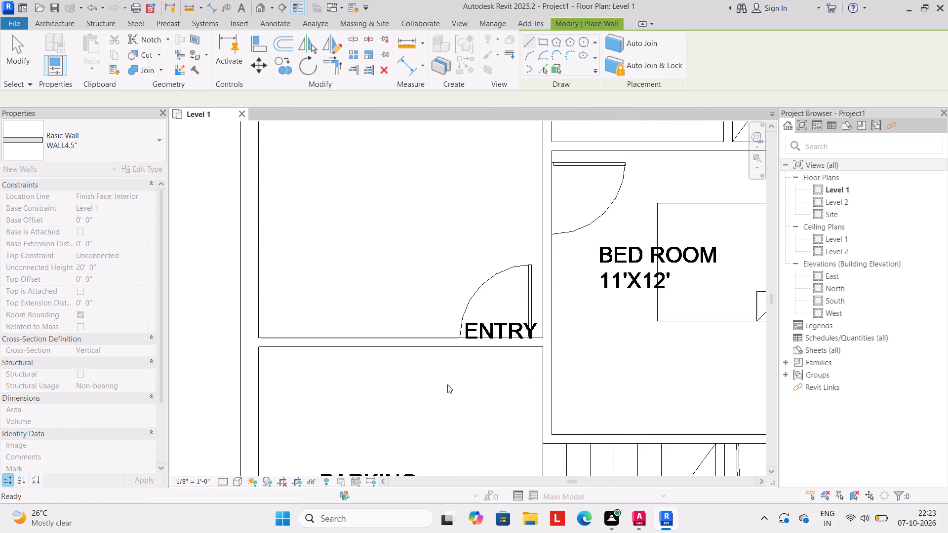
pyautogui.scroll(-5, 447, 384)
pyautogui.moveTo(446, 374); pyautogui.dragTo(444, 327, button='middle')
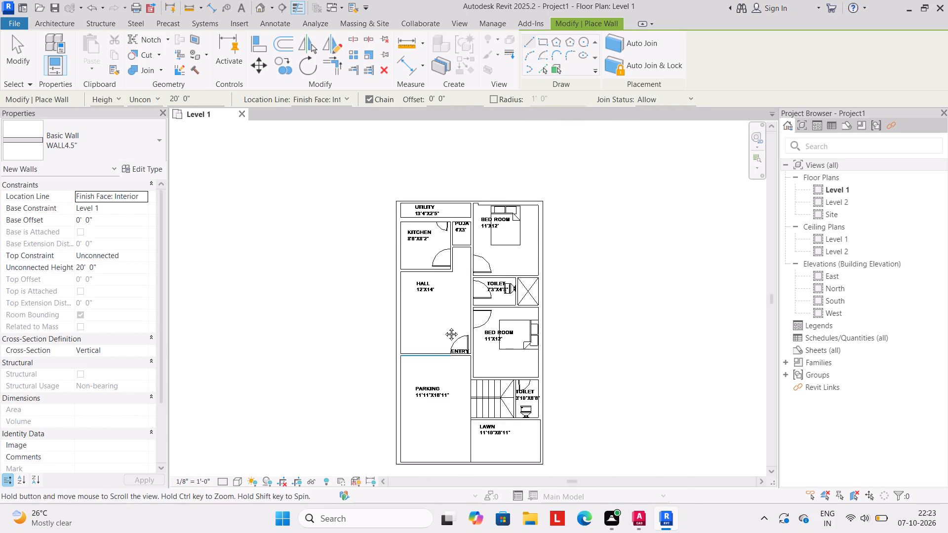
pyautogui.moveTo(444, 327); pyautogui.dragTo(442, 320, button='middle')
pyautogui.press('Escape')
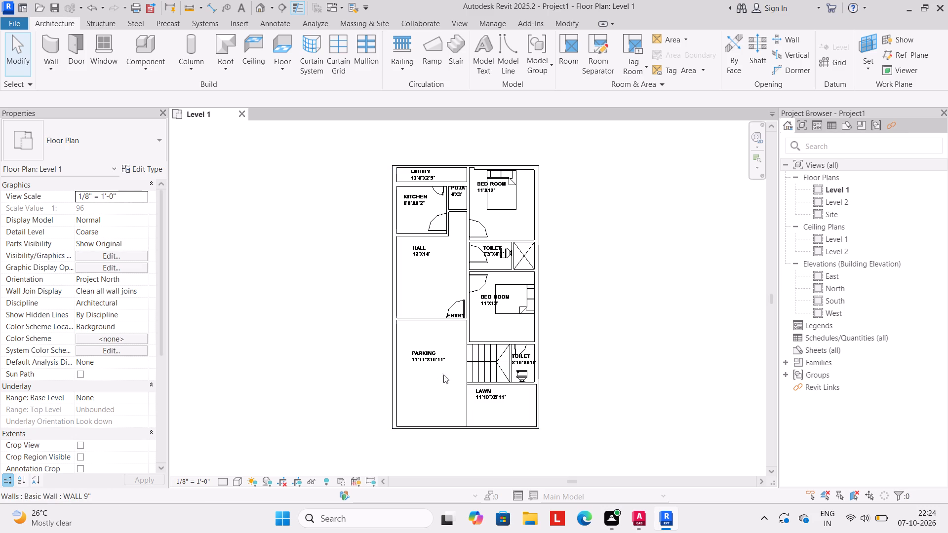
# Draw a WALL4.5" wall between PARKING and LAWN, from the staircase's lower corner down to the front outer wall.
pyautogui.scroll(5, 499, 389)
pyautogui.scroll(-2, 496, 420)
pyautogui.moveTo(496, 421); pyautogui.dragTo(494, 419, button='middle')
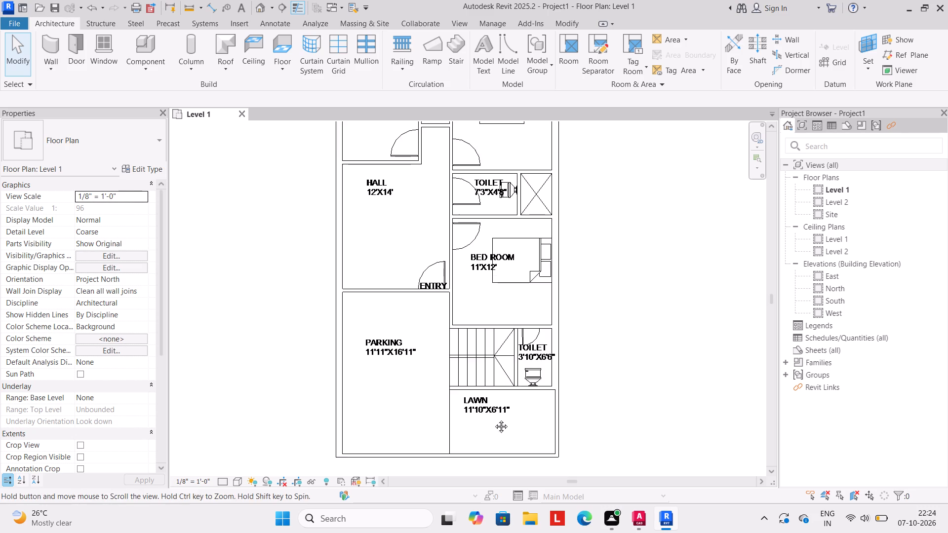
pyautogui.moveTo(494, 419); pyautogui.dragTo(480, 374, button='middle')
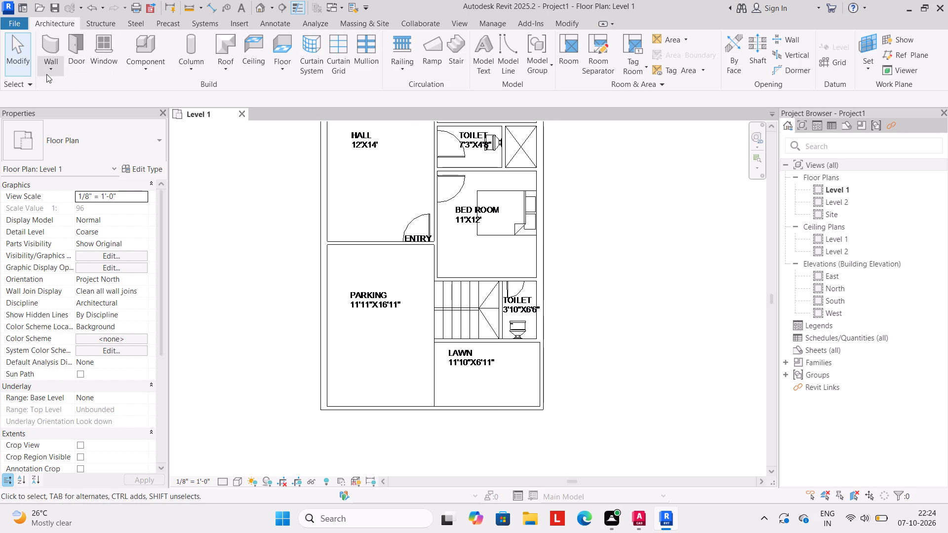
pyautogui.click(46, 74)
pyautogui.click(53, 87)
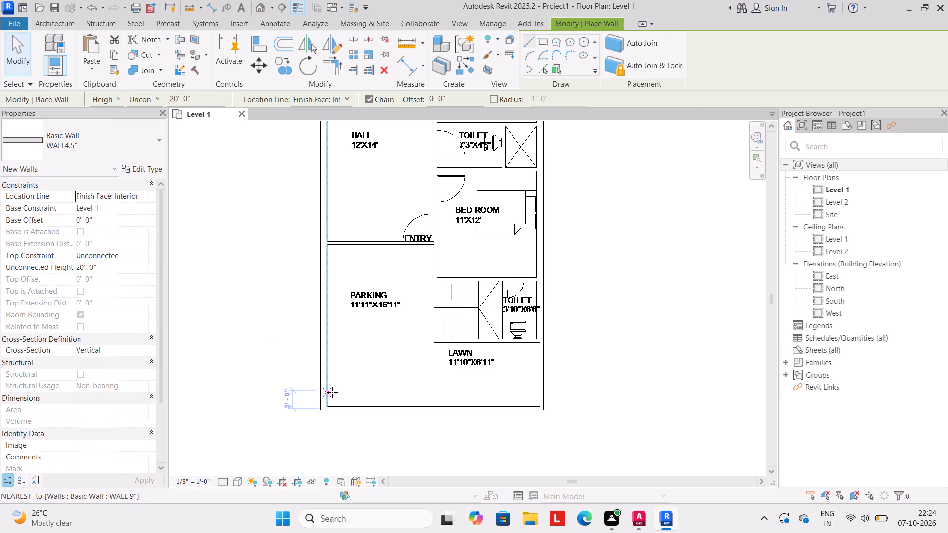
pyautogui.scroll(3, 394, 406)
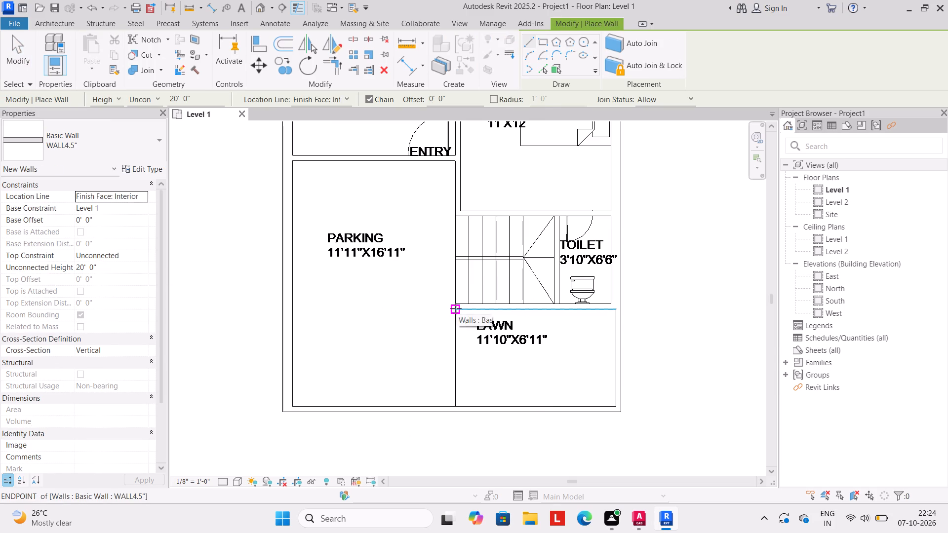
pyautogui.click(456, 308)
pyautogui.click(456, 405)
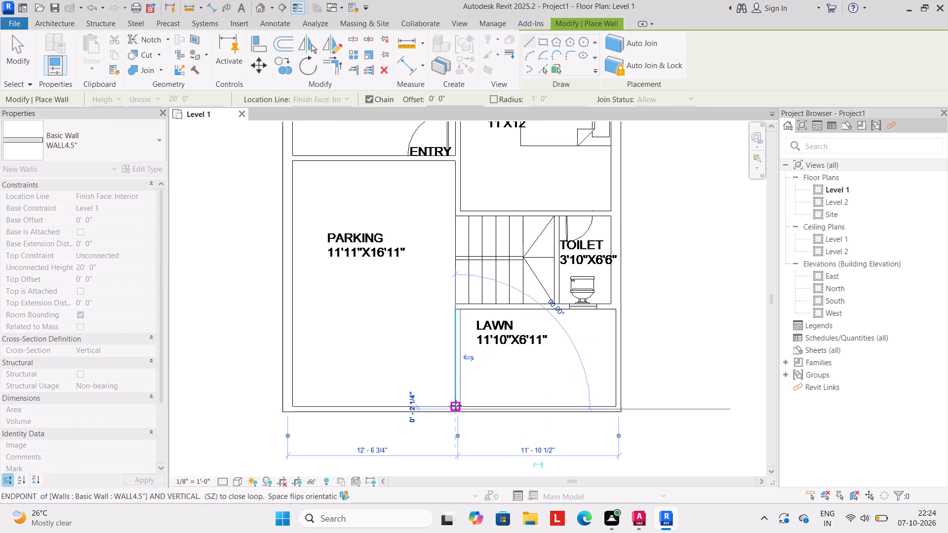
pyautogui.press('Escape')
pyautogui.scroll(-6, 379, 358)
pyautogui.moveTo(362, 355); pyautogui.dragTo(364, 406, button='middle')
pyautogui.press('Escape')
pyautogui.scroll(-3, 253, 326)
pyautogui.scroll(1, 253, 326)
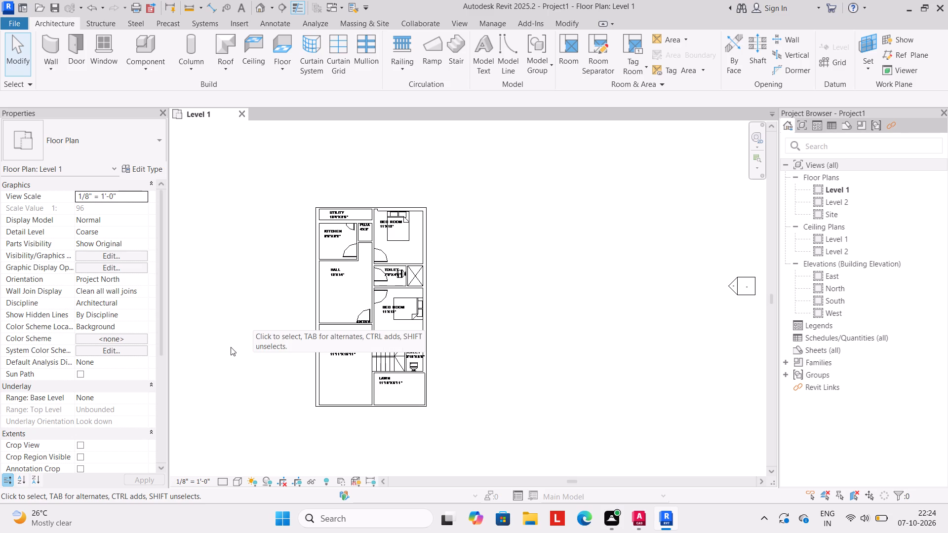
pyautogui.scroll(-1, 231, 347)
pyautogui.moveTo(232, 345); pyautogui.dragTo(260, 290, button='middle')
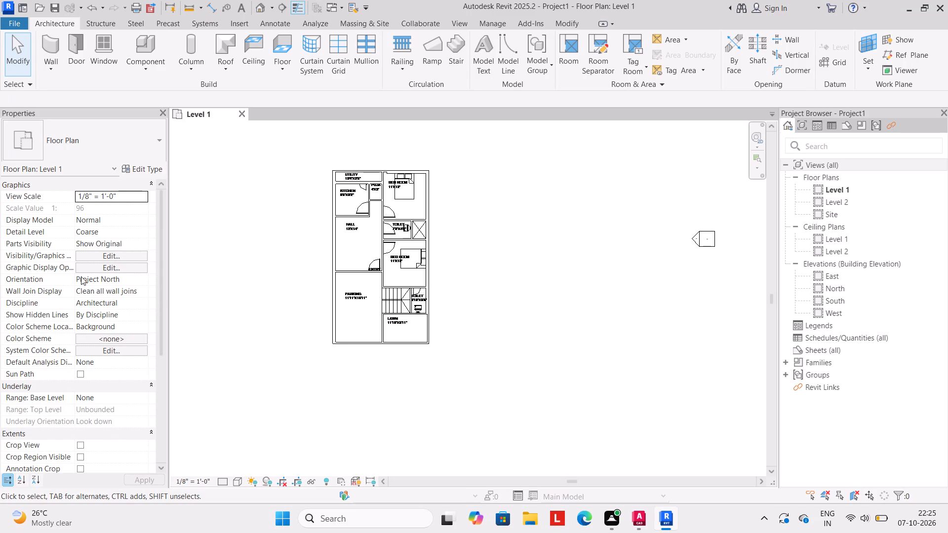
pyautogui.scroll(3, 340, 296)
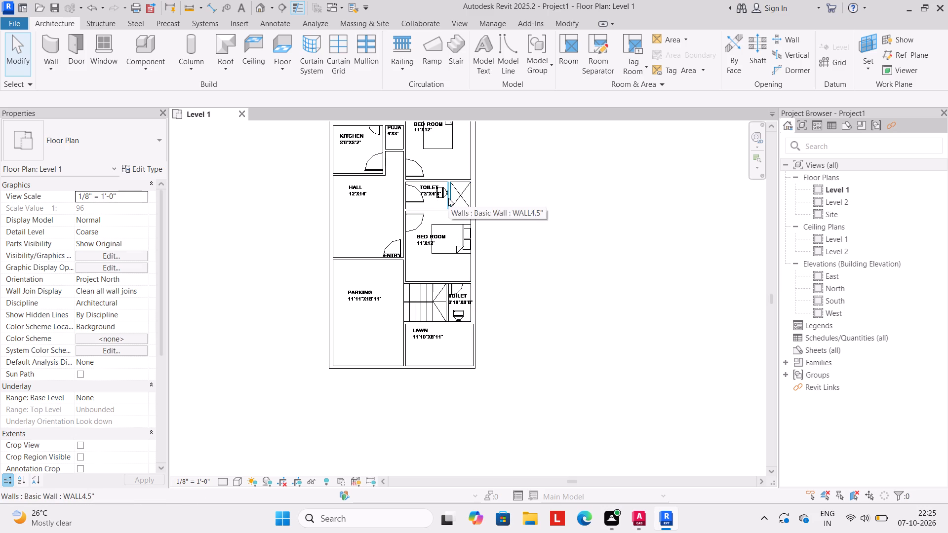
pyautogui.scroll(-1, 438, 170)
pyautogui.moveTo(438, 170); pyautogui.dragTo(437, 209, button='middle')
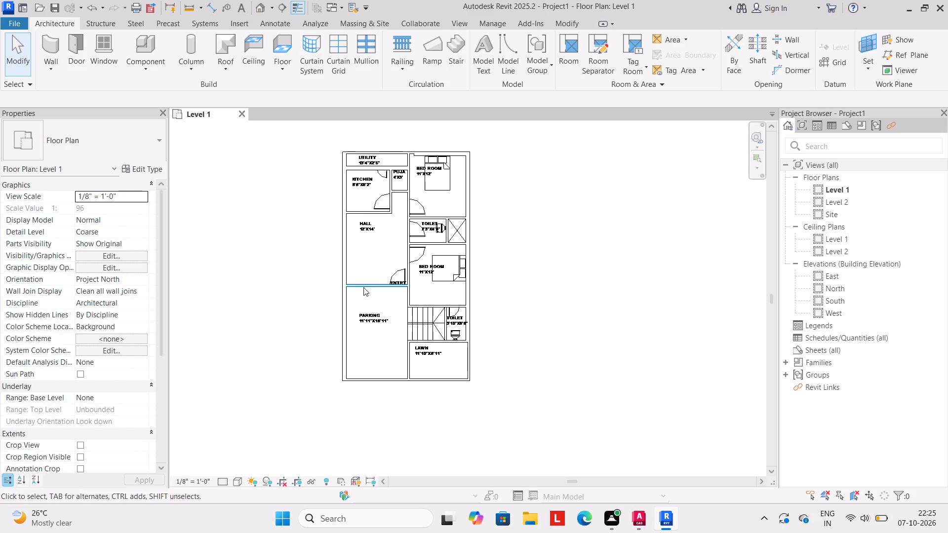
# Open the default 3D view and set its visual style to Shaded.
pyautogui.click(272, 12)
pyautogui.click(271, 24)
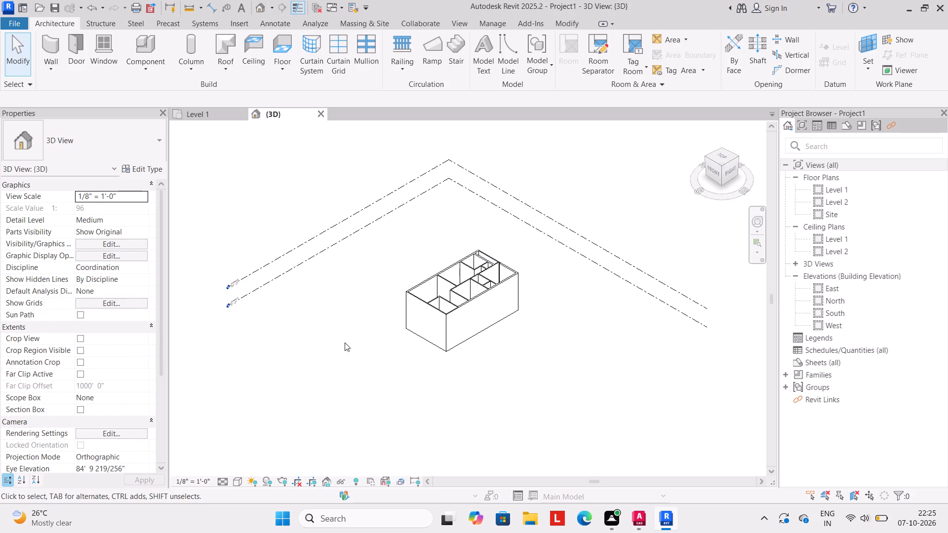
pyautogui.click(236, 482)
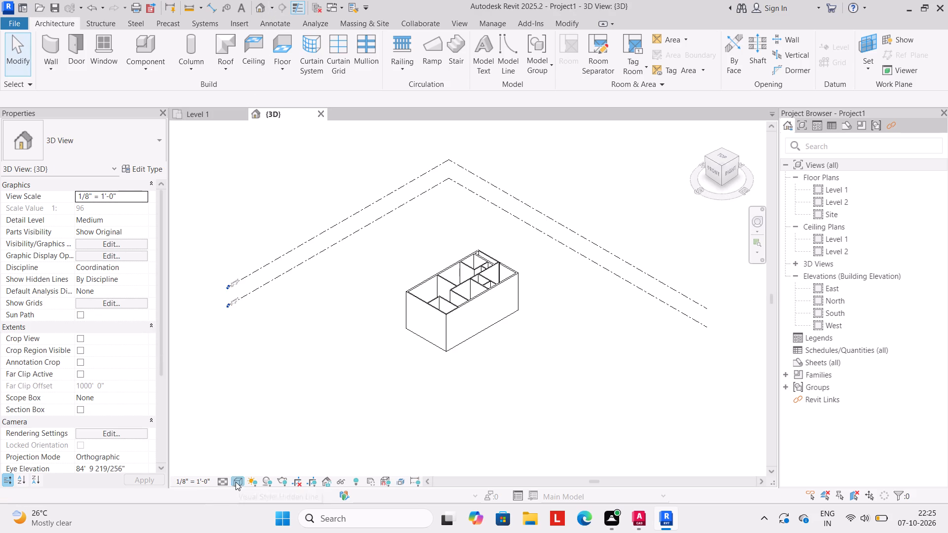
pyautogui.click(265, 435)
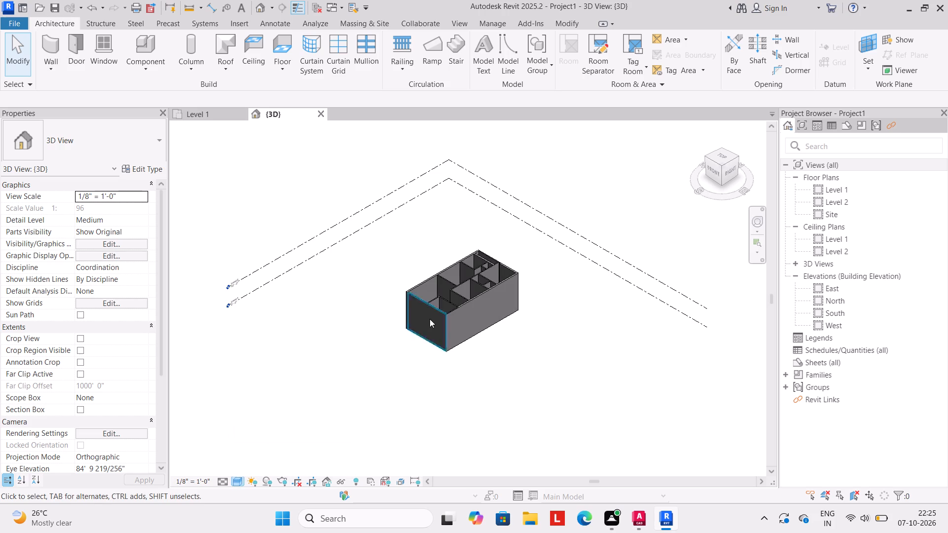
# Select the six perimeter walls of the house together and set their Unconnected Height to 10'.
pyautogui.keyDown('shift'); pyautogui.moveTo(349, 328); pyautogui.dragTo(343, 391, button='middle'); pyautogui.keyUp('shift')
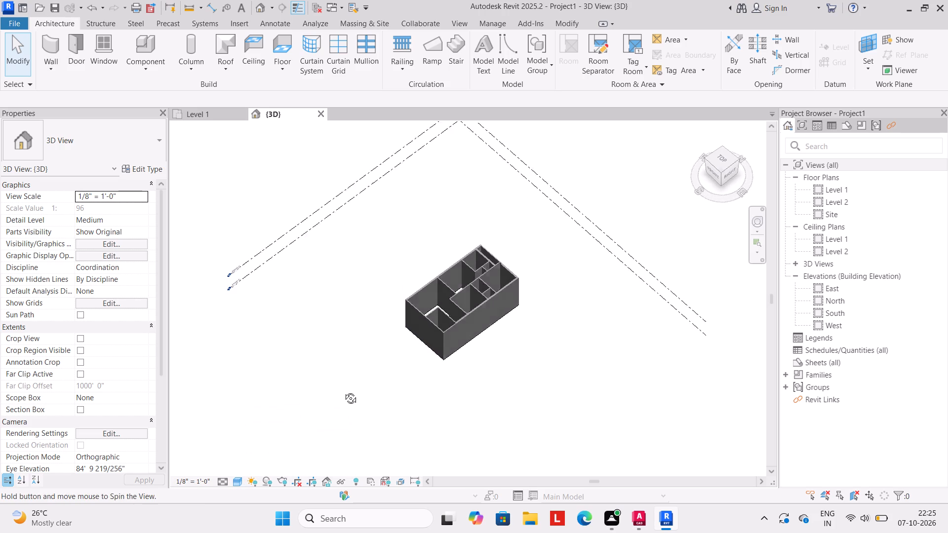
pyautogui.keyDown('shift'); pyautogui.moveTo(343, 391); pyautogui.dragTo(341, 400, button='middle'); pyautogui.keyUp('shift')
pyautogui.click(430, 330)
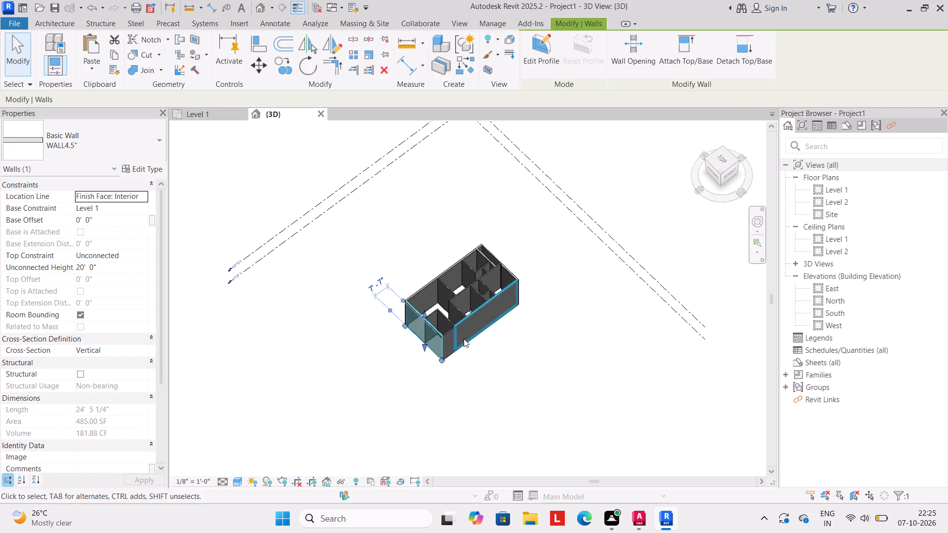
pyautogui.keyDown('ctrl'); pyautogui.click(460, 324); pyautogui.keyUp('ctrl')
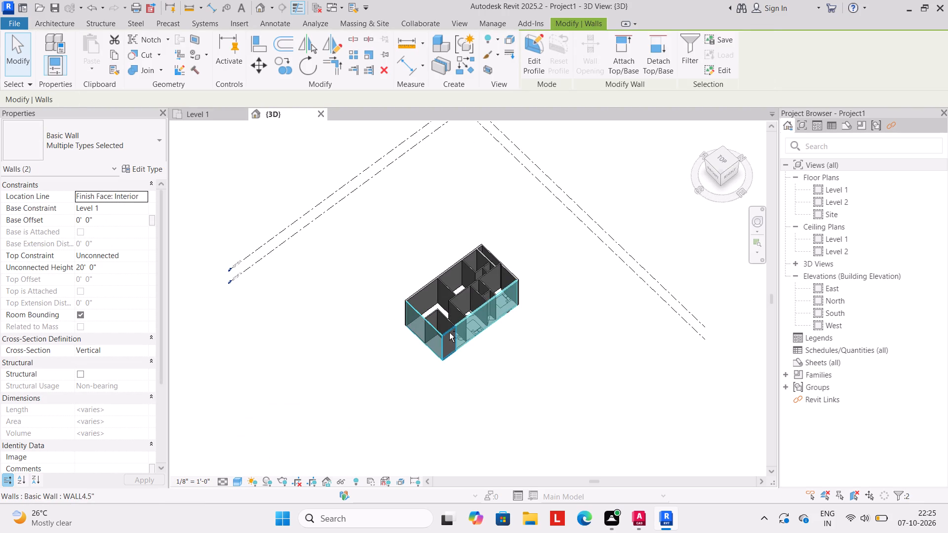
pyautogui.keyDown('ctrl'); pyautogui.click(450, 332); pyautogui.keyUp('ctrl')
pyautogui.keyDown('ctrl'); pyautogui.click(419, 292); pyautogui.keyUp('ctrl')
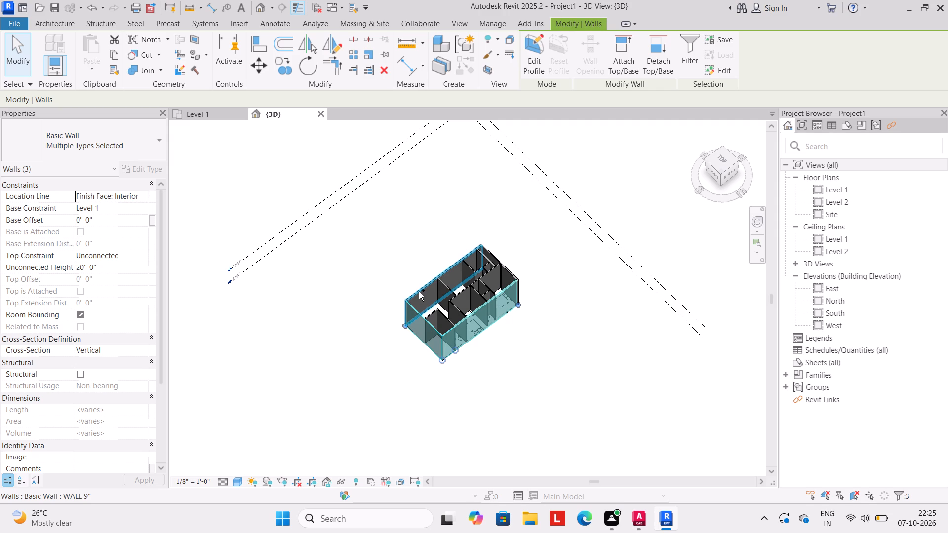
pyautogui.keyDown('ctrl'); pyautogui.click(488, 252); pyautogui.keyUp('ctrl')
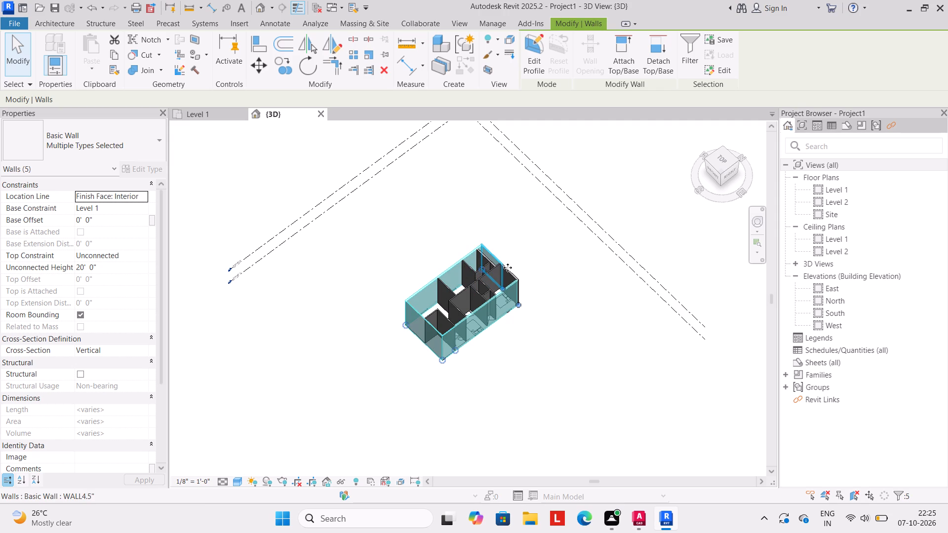
pyautogui.keyDown('ctrl'); pyautogui.click(508, 269); pyautogui.keyUp('ctrl')
pyautogui.keyDown('ctrl'); pyautogui.click(511, 275); pyautogui.keyUp('ctrl')
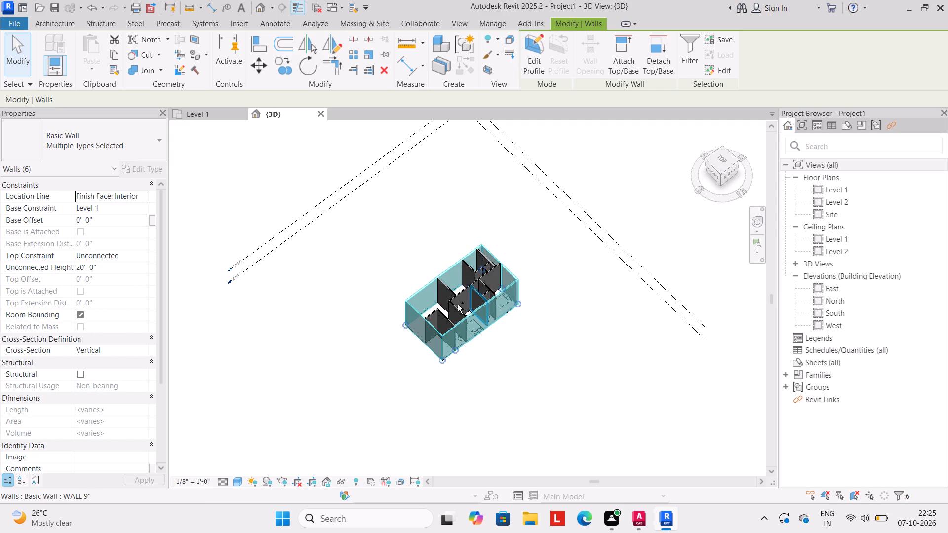
pyautogui.click(124, 267)
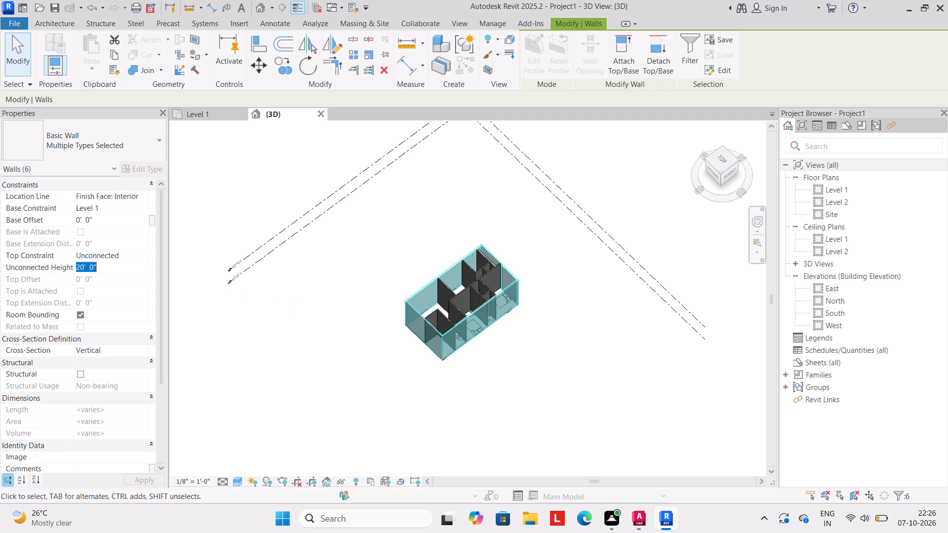
pyautogui.write("10'")
pyautogui.press('Return')
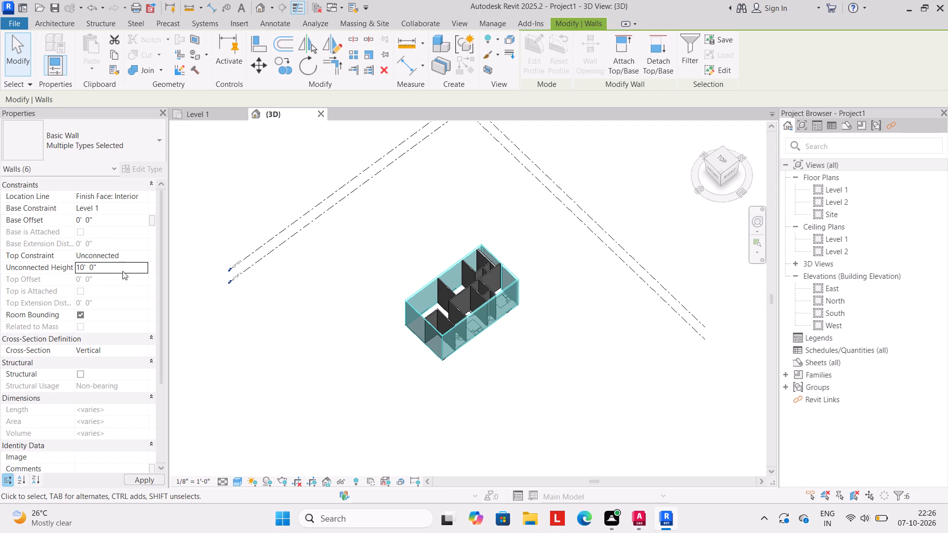
pyautogui.click(356, 361)
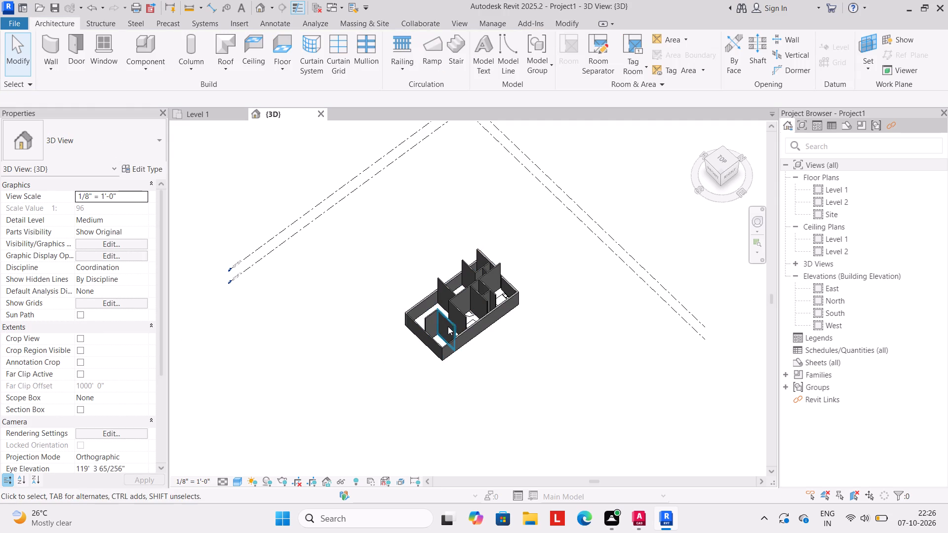
# Select the twelve remaining walls inside the house perimeter together and set their Unconnected Height to 10'.
pyautogui.click(450, 325)
pyautogui.keyDown('shift'); pyautogui.moveTo(380, 383); pyautogui.dragTo(378, 409, button='middle'); pyautogui.keyUp('shift')
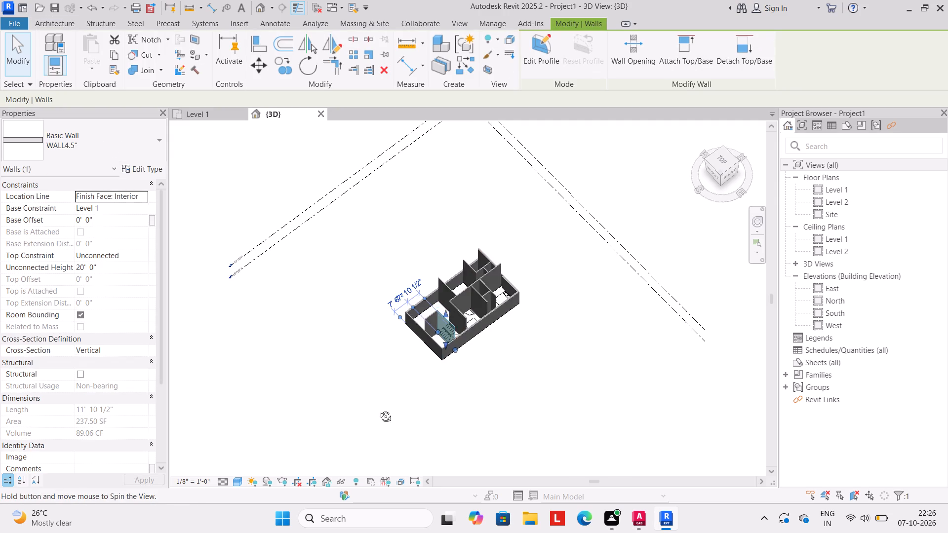
pyautogui.keyDown('shift'); pyautogui.moveTo(378, 409); pyautogui.dragTo(376, 444, button='middle'); pyautogui.keyUp('shift')
pyautogui.keyDown('ctrl'); pyautogui.click(427, 322); pyautogui.keyUp('ctrl')
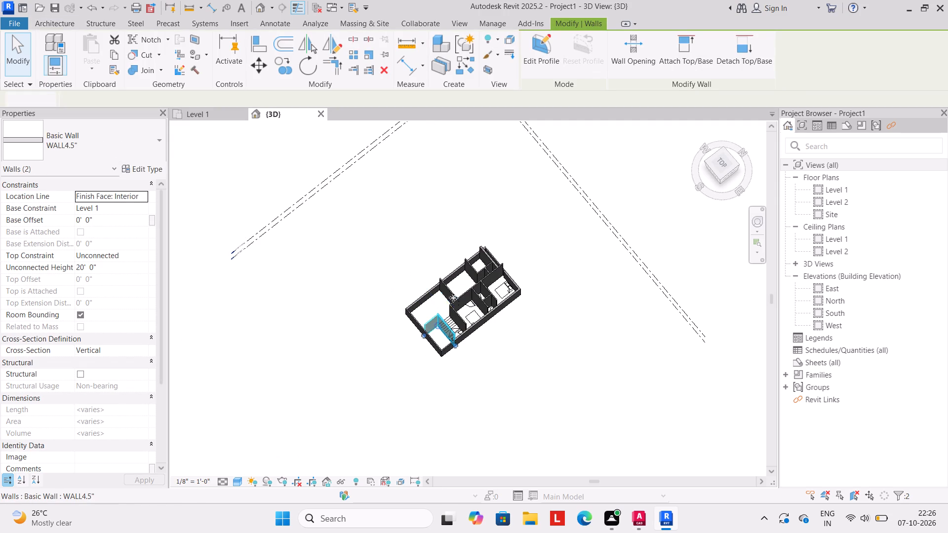
pyautogui.keyDown('ctrl'); pyautogui.click(453, 296); pyautogui.keyUp('ctrl')
pyautogui.keyDown('ctrl'); pyautogui.click(465, 295); pyautogui.keyUp('ctrl')
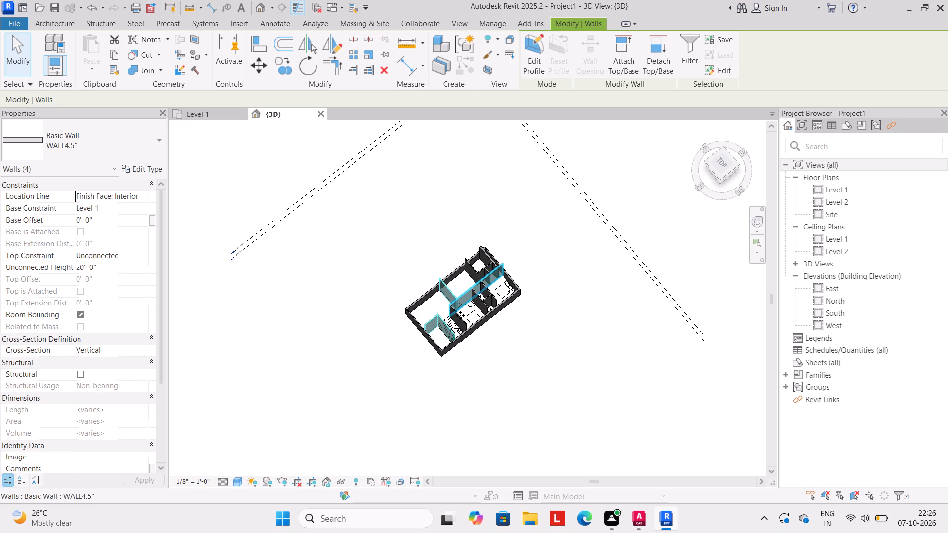
pyautogui.keyDown('ctrl'); pyautogui.click(460, 315); pyautogui.keyUp('ctrl')
pyautogui.keyDown('ctrl'); pyautogui.click(482, 304); pyautogui.keyUp('ctrl')
pyautogui.keyDown('ctrl'); pyautogui.click(489, 295); pyautogui.keyUp('ctrl')
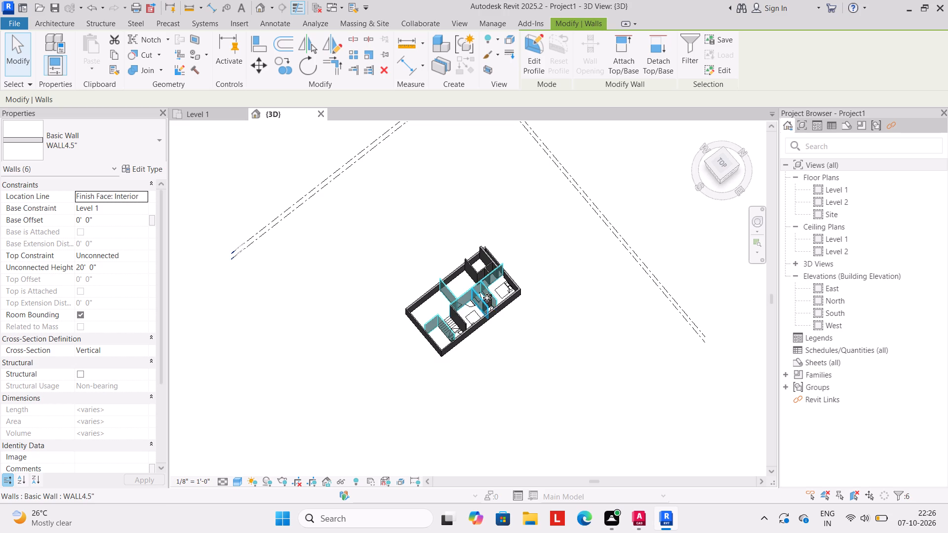
pyautogui.keyDown('ctrl'); pyautogui.click(487, 298); pyautogui.keyUp('ctrl')
pyautogui.keyDown('ctrl'); pyautogui.scroll(4, 474, 263); pyautogui.keyUp('ctrl')
pyautogui.scroll(4, 474, 266)
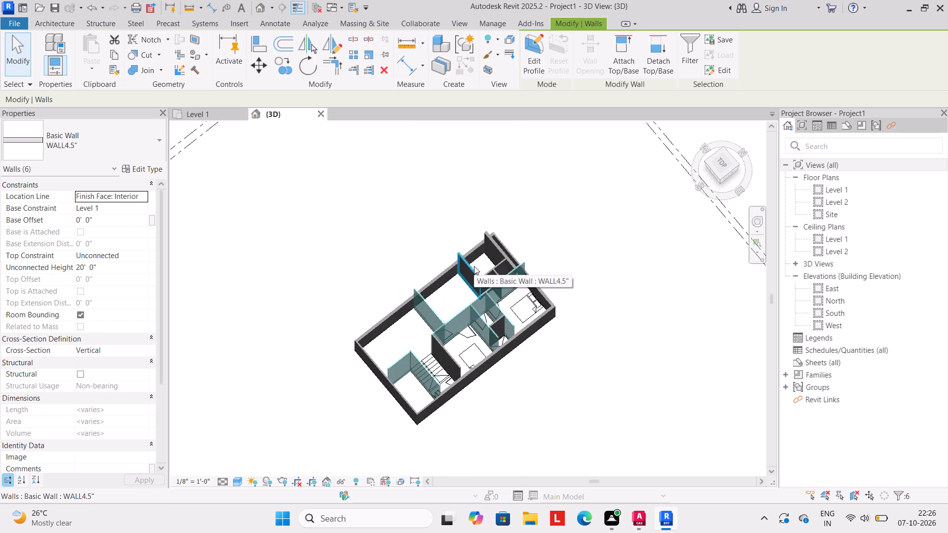
pyautogui.keyDown('ctrl'); pyautogui.click(475, 272); pyautogui.keyUp('ctrl')
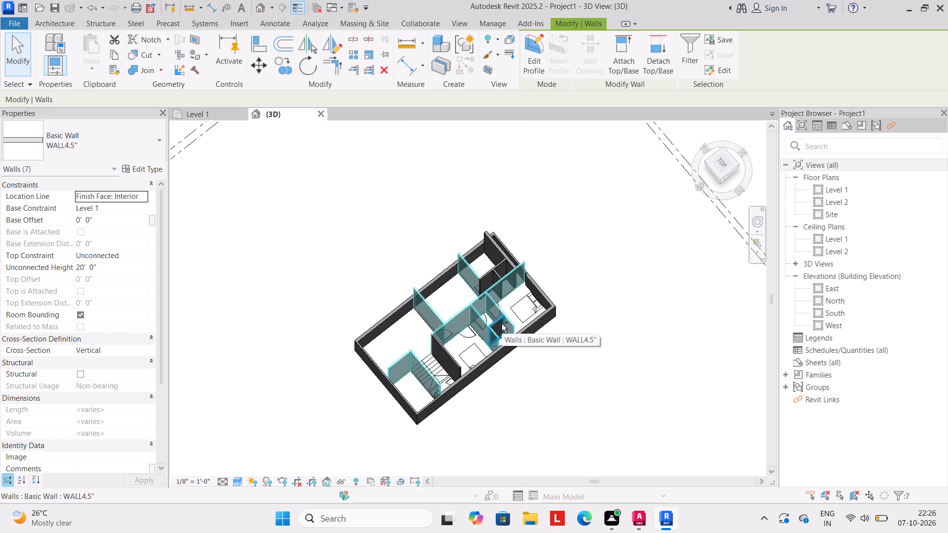
pyautogui.keyDown('ctrl'); pyautogui.click(502, 323); pyautogui.keyUp('ctrl')
pyautogui.keyDown('ctrl'); pyautogui.click(454, 364); pyautogui.keyUp('ctrl')
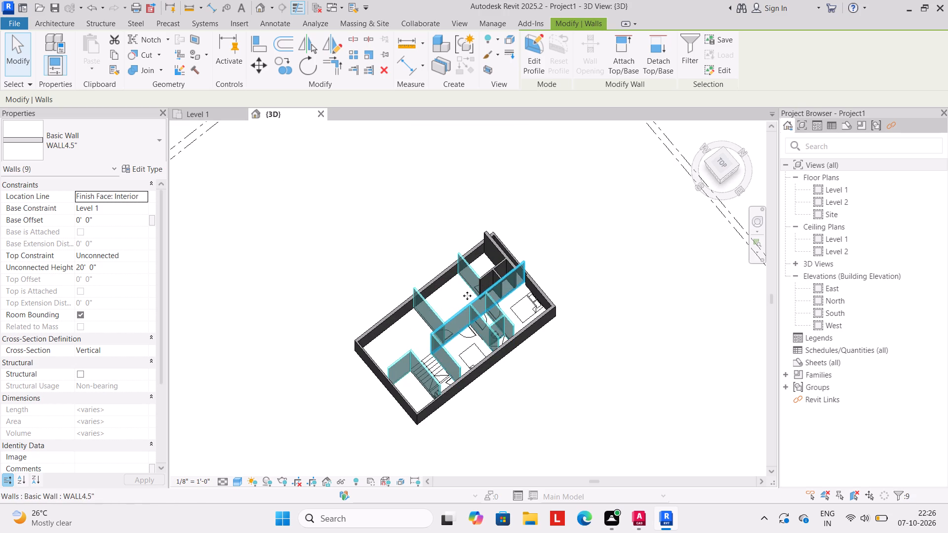
pyautogui.keyDown('ctrl'); pyautogui.click(489, 272); pyautogui.keyUp('ctrl')
pyautogui.keyDown('ctrl'); pyautogui.click(499, 252); pyautogui.keyUp('ctrl')
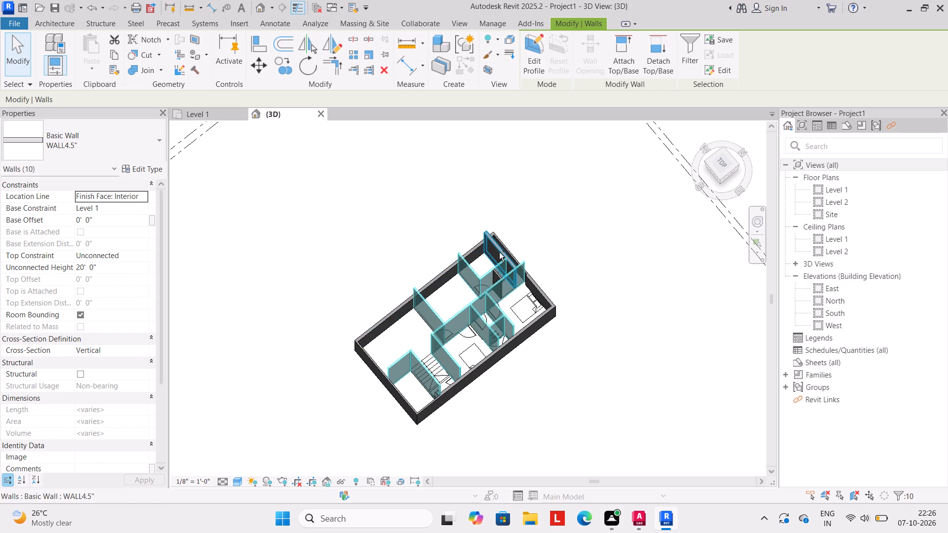
pyautogui.keyDown('ctrl'); pyautogui.click(502, 276); pyautogui.keyUp('ctrl')
pyautogui.keyDown('ctrl'); pyautogui.click(497, 276); pyautogui.keyUp('ctrl')
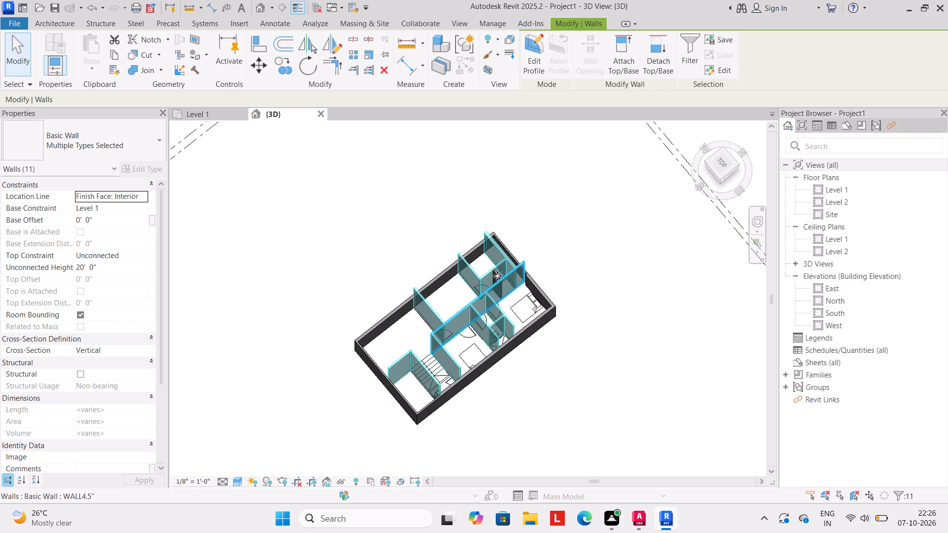
pyautogui.scroll(8, 500, 275)
pyautogui.keyDown('ctrl'); pyautogui.click(497, 275); pyautogui.keyUp('ctrl')
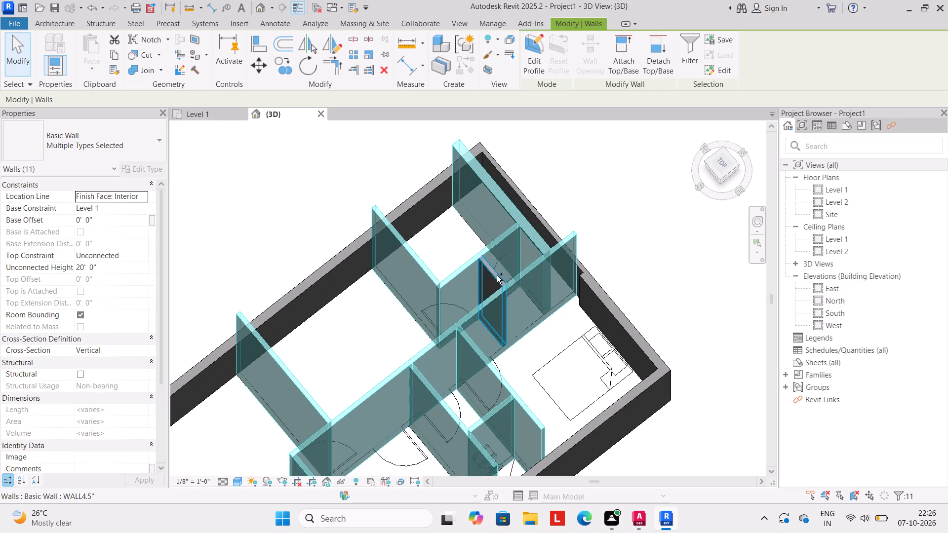
pyautogui.scroll(-4, 464, 289)
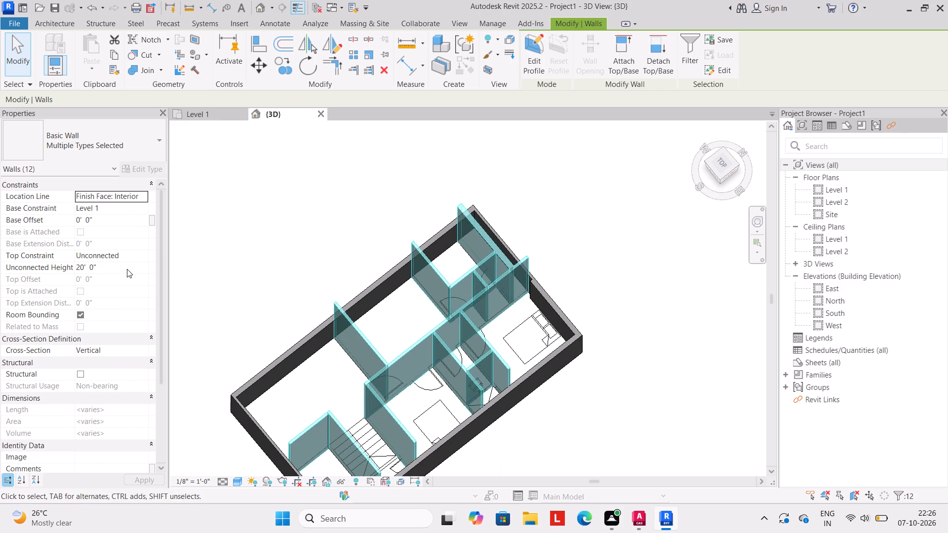
pyautogui.click(126, 268)
pyautogui.write("10'")
pyautogui.press('Return')
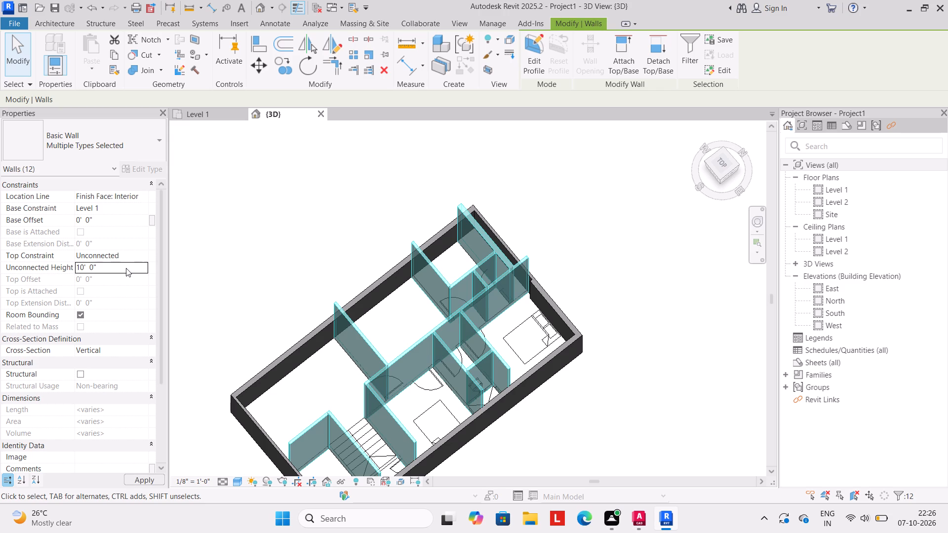
pyautogui.click(581, 393)
# Orbit the model to a front view and inspect the outer and partition walls one by one, checking their properties.
pyautogui.moveTo(575, 395); pyautogui.dragTo(580, 315, button='middle')
pyautogui.keyDown('shift'); pyautogui.moveTo(546, 381); pyautogui.dragTo(565, 346, button='middle'); pyautogui.keyUp('shift')
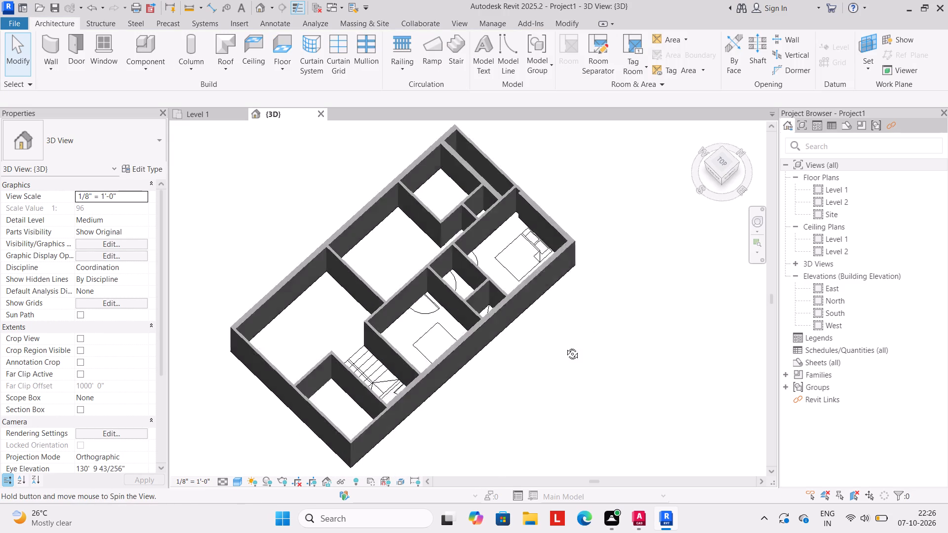
pyautogui.keyDown('shift'); pyautogui.moveTo(565, 346); pyautogui.dragTo(583, 299, button='middle'); pyautogui.keyUp('shift')
pyautogui.keyDown('shift'); pyautogui.scroll(1, 579, 316); pyautogui.keyUp('shift')
pyautogui.keyDown('shift'); pyautogui.moveTo(498, 362); pyautogui.dragTo(565, 263, button='middle'); pyautogui.keyUp('shift')
pyautogui.moveTo(482, 328); pyautogui.dragTo(495, 302, button='middle')
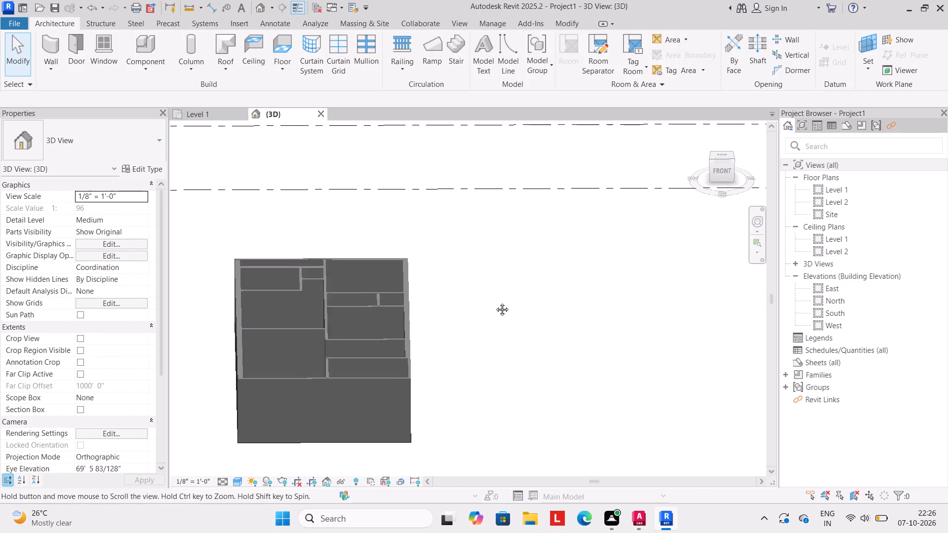
pyautogui.moveTo(495, 302); pyautogui.dragTo(505, 286, button='middle')
pyautogui.click(368, 352)
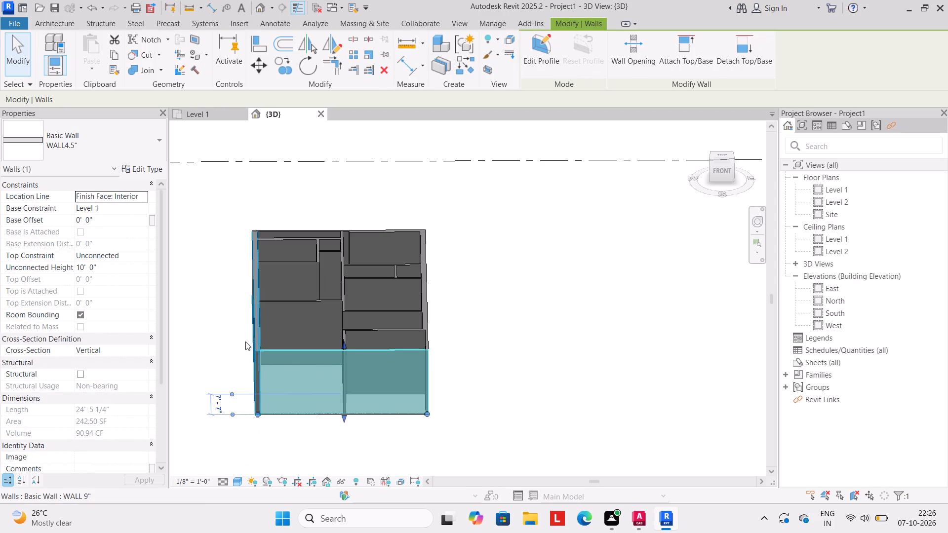
pyautogui.press('Escape')
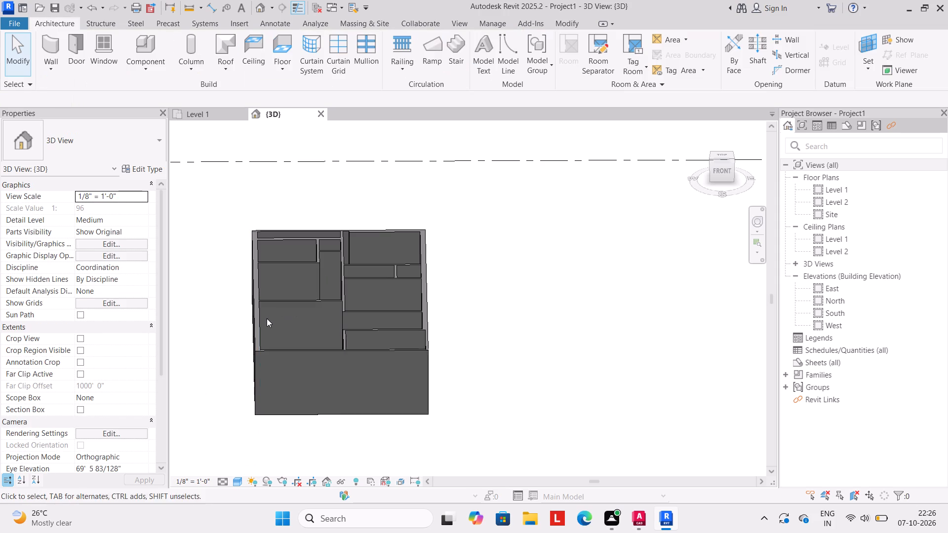
pyautogui.click(257, 320)
pyautogui.press('Escape')
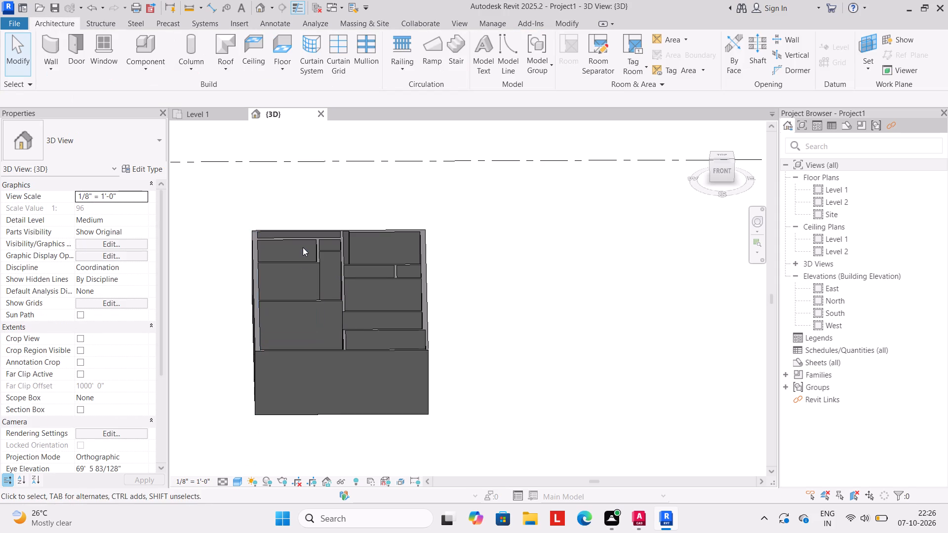
pyautogui.click(304, 242)
pyautogui.press('Escape')
pyautogui.click(310, 233)
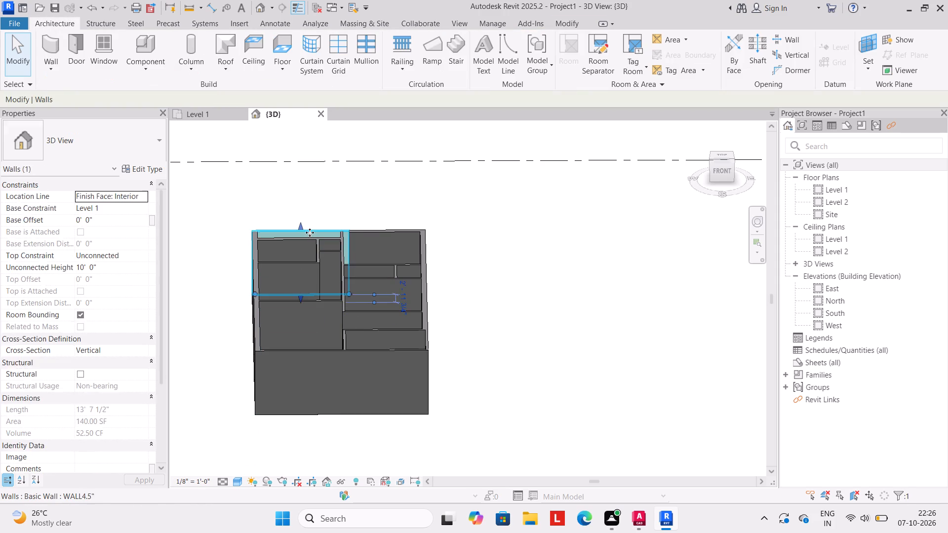
pyautogui.press('Escape')
pyautogui.click(302, 267)
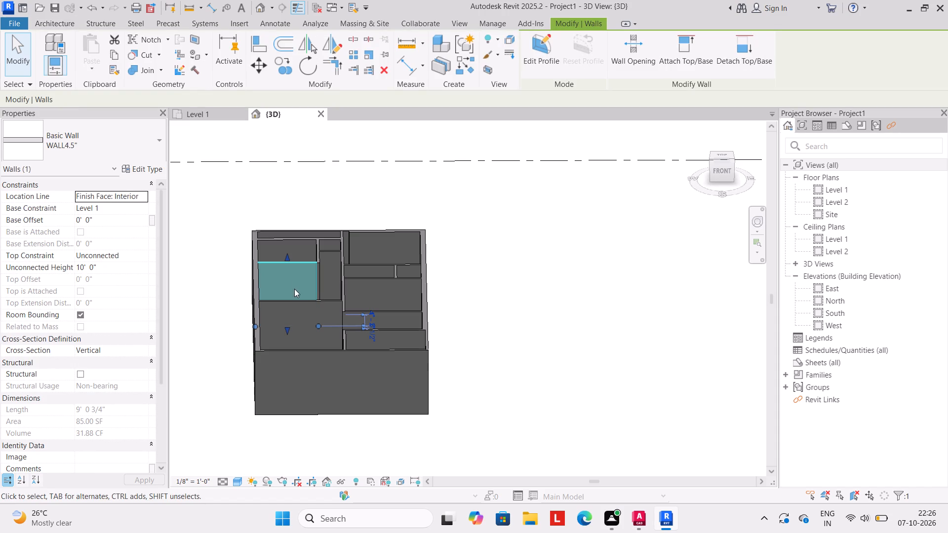
pyautogui.press('Escape')
pyautogui.click(293, 302)
pyautogui.press('Escape')
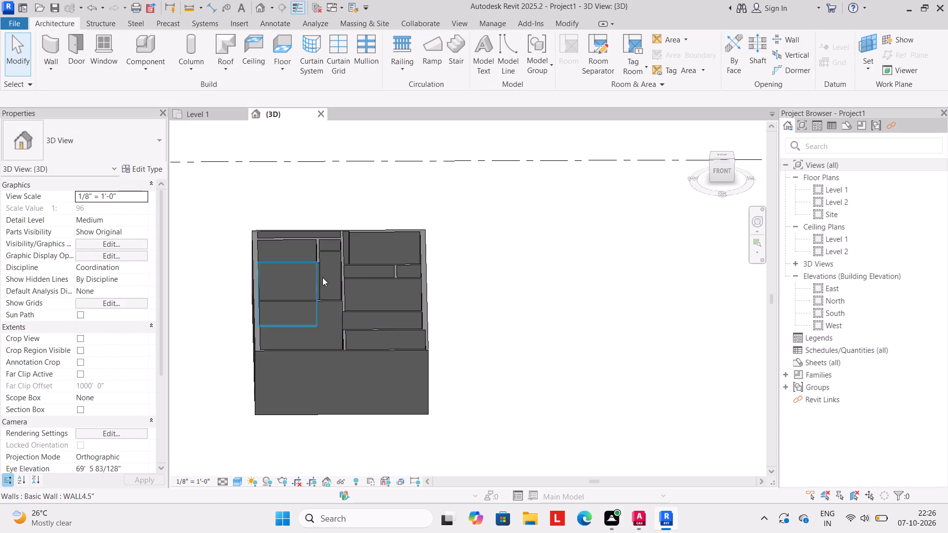
pyautogui.click(355, 267)
pyautogui.press('Escape')
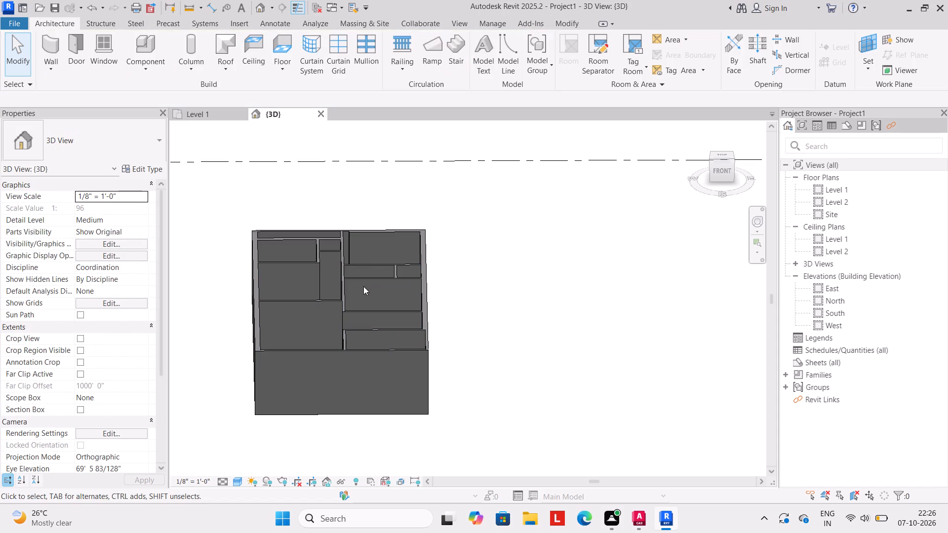
pyautogui.click(363, 286)
pyautogui.click(368, 281)
pyautogui.press('Escape')
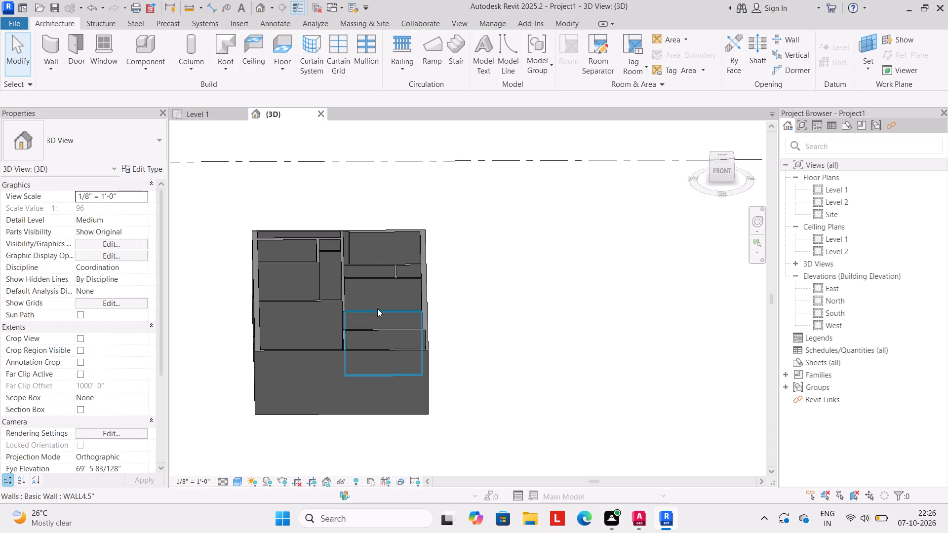
pyautogui.click(377, 308)
pyautogui.press('Escape')
pyautogui.click(371, 327)
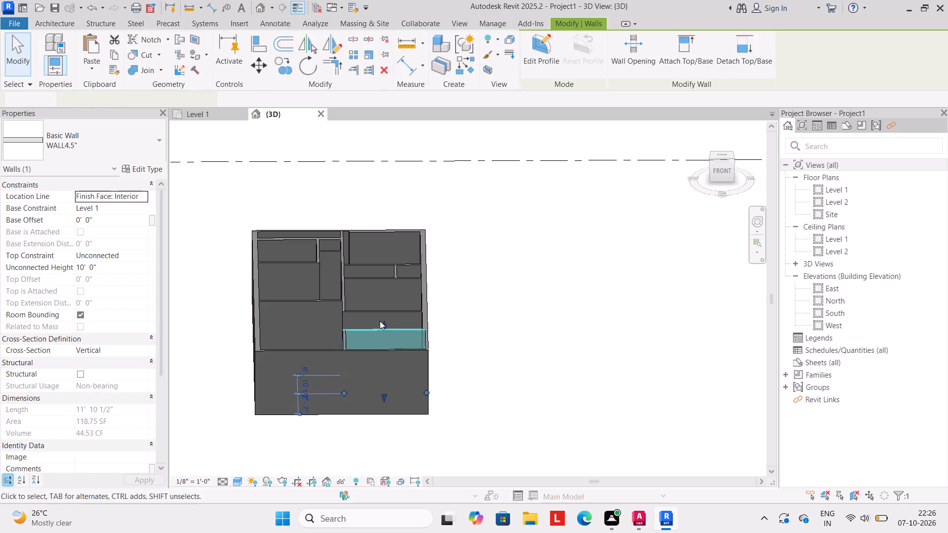
pyautogui.press('Escape')
# In the Level 1 floor plan, begin loading a component family and go up to the SHUBHAM CITY folder.
pyautogui.click(210, 115)
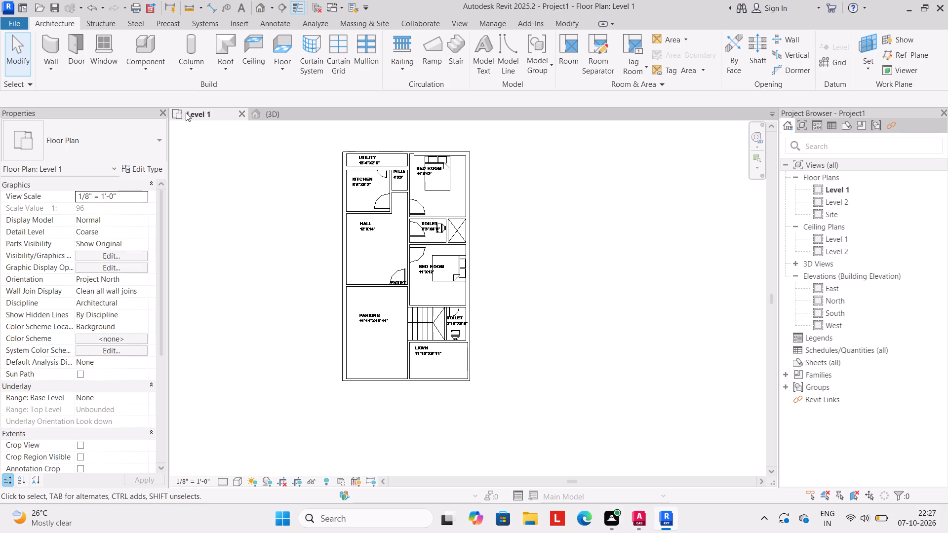
pyautogui.click(147, 68)
pyautogui.click(154, 95)
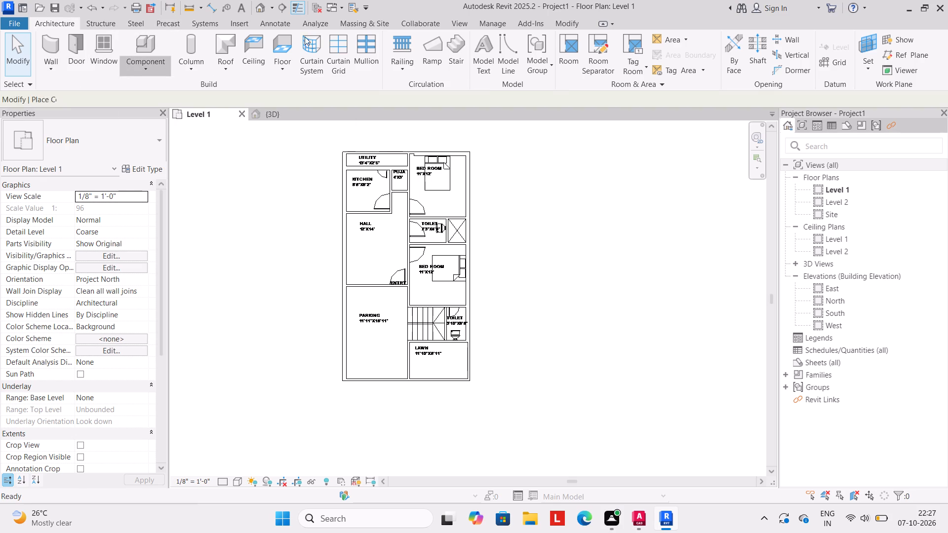
pyautogui.click(532, 37)
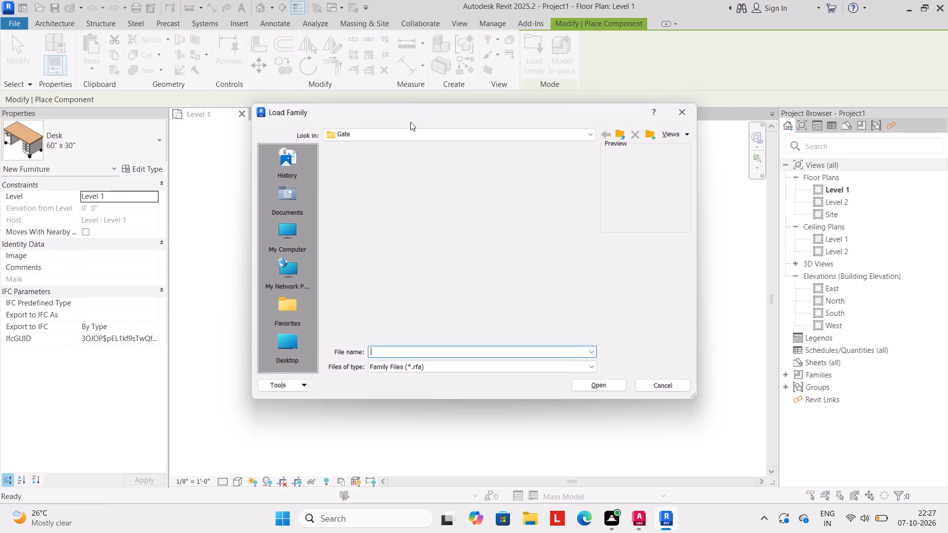
pyautogui.click(618, 130)
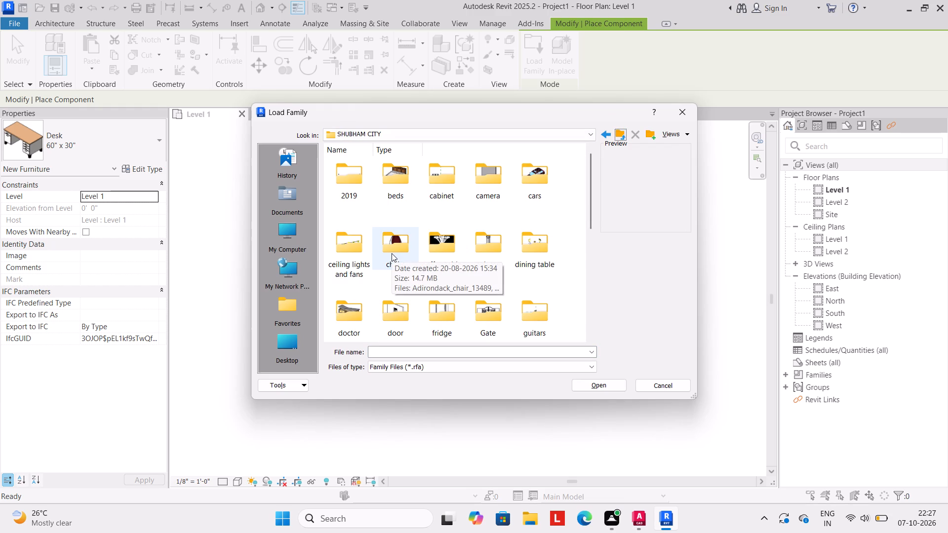
# Look through the family folders in SHUBHAM CITY for component categories to load into the house.
pyautogui.scroll(-5, 392, 253)
pyautogui.scroll(5, 392, 253)
pyautogui.scroll(-5, 436, 252)
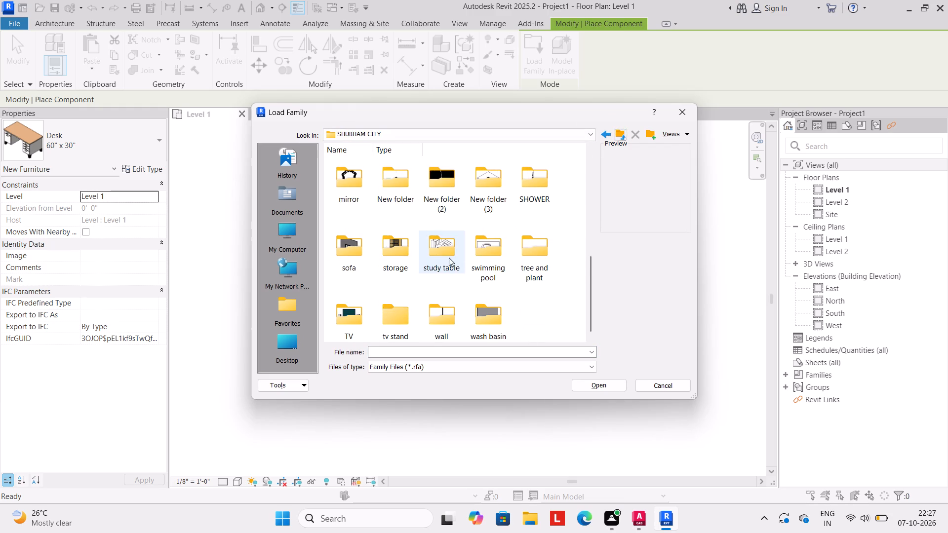
pyautogui.scroll(4, 538, 181)
pyautogui.scroll(5, 501, 197)
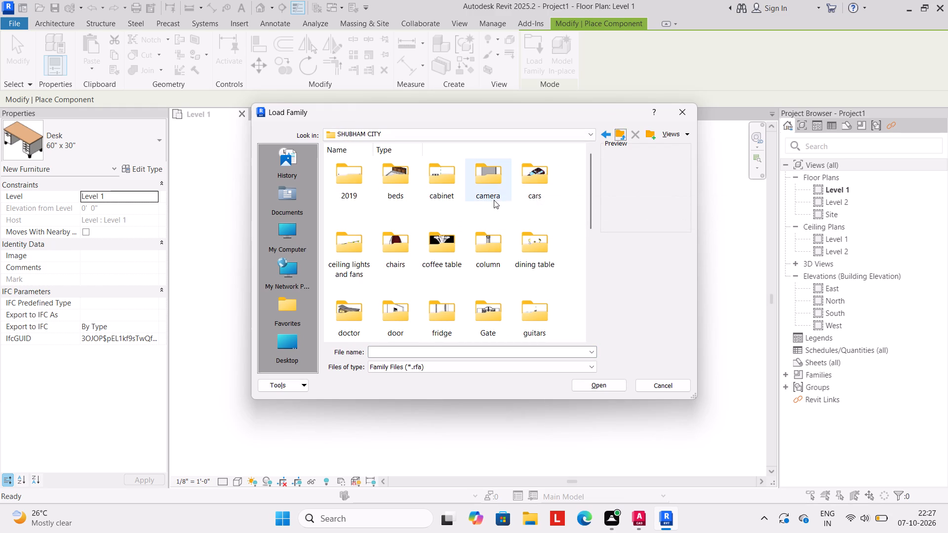
pyautogui.scroll(-1, 457, 257)
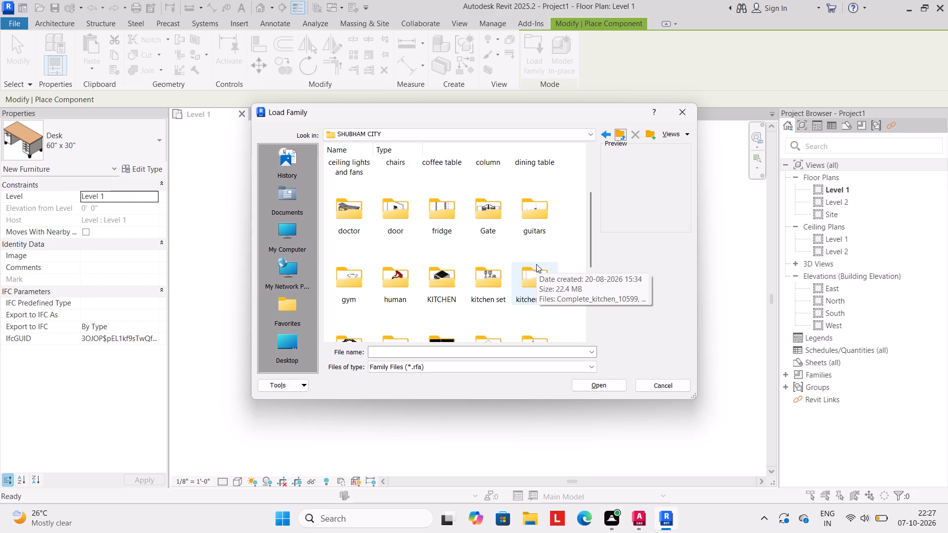
pyautogui.scroll(-1, 536, 264)
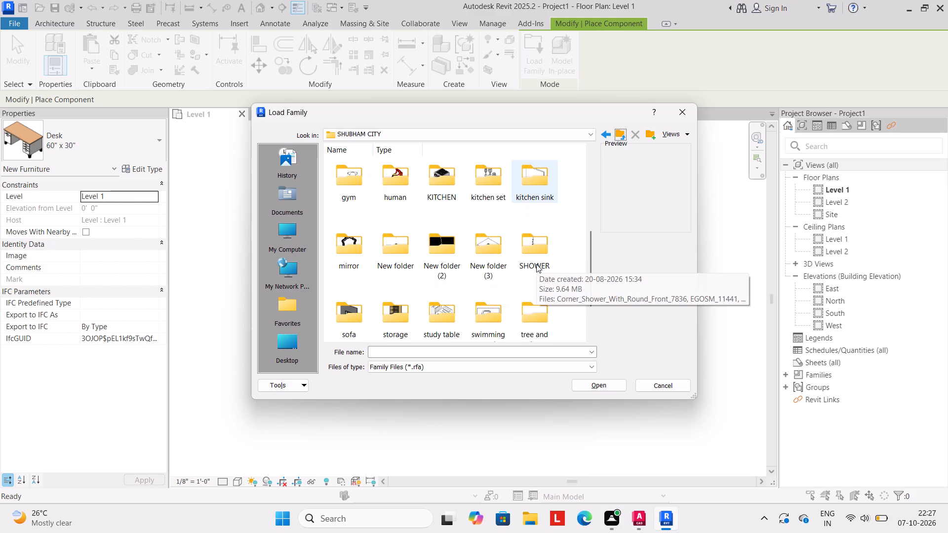
pyautogui.scroll(-2, 536, 264)
pyautogui.scroll(8, 536, 264)
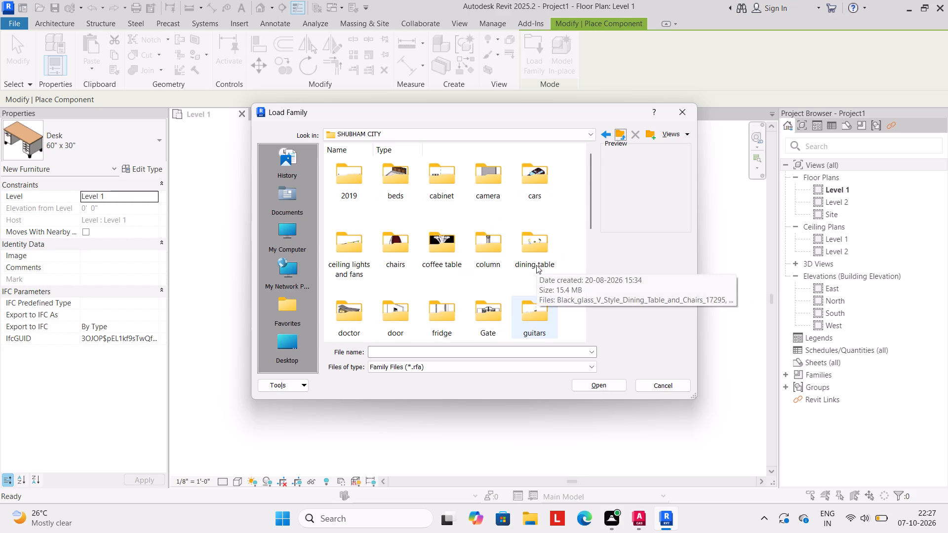
pyautogui.scroll(3, 536, 265)
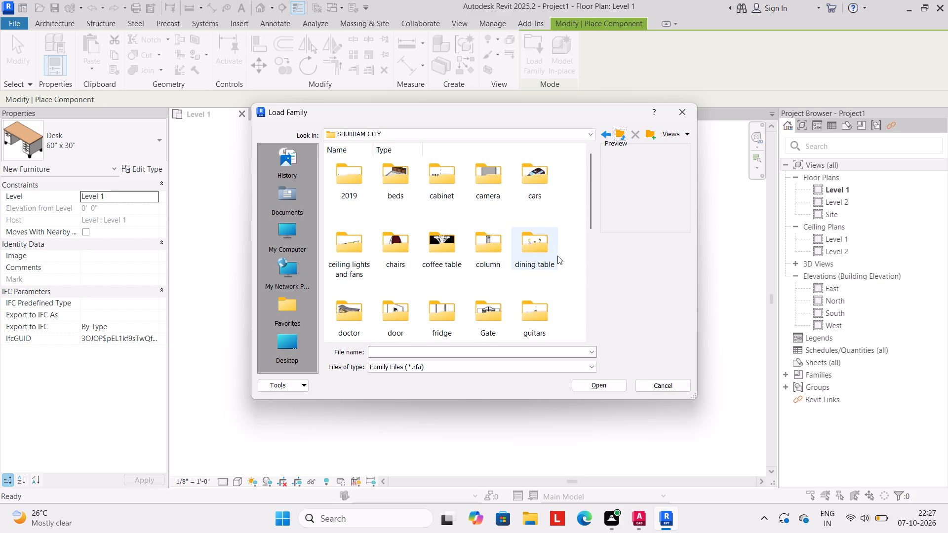
pyautogui.scroll(-3, 551, 256)
pyautogui.scroll(1, 551, 256)
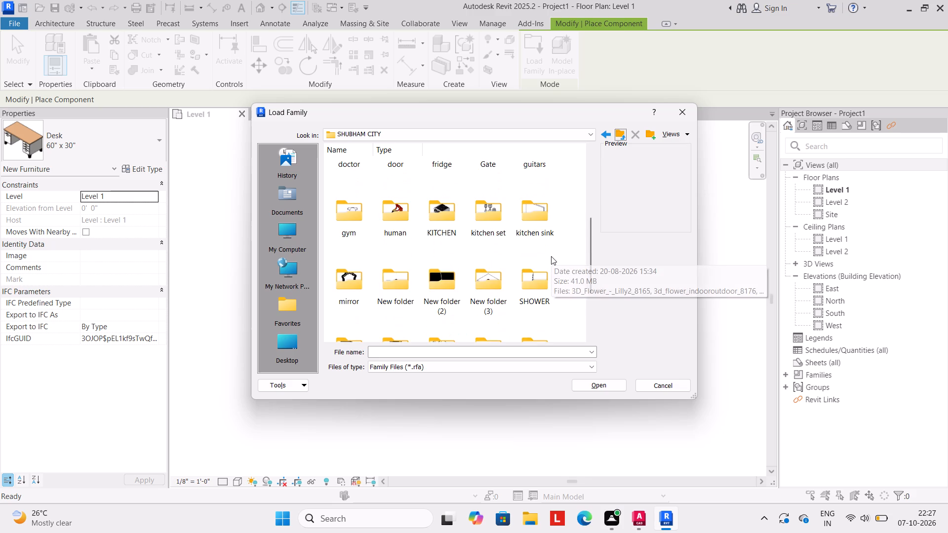
pyautogui.scroll(6, 551, 256)
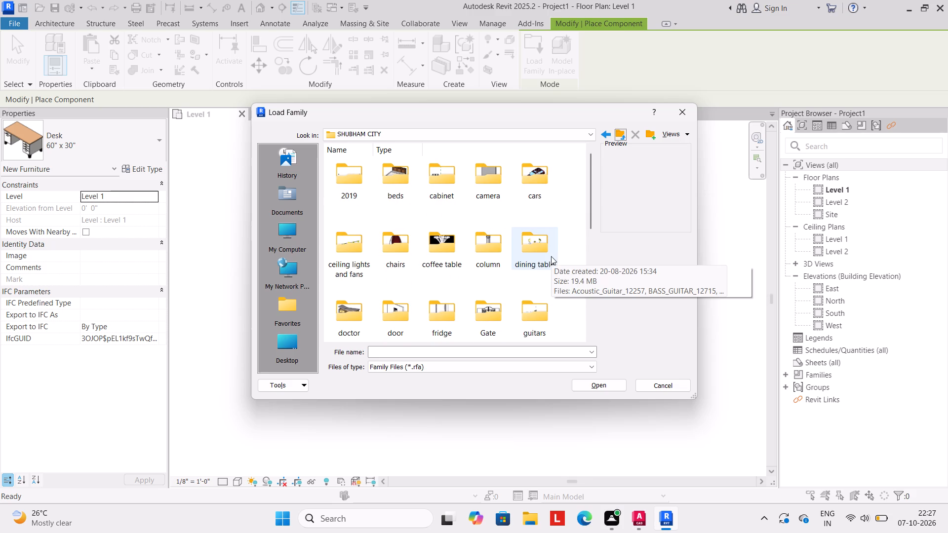
pyautogui.scroll(4, 504, 266)
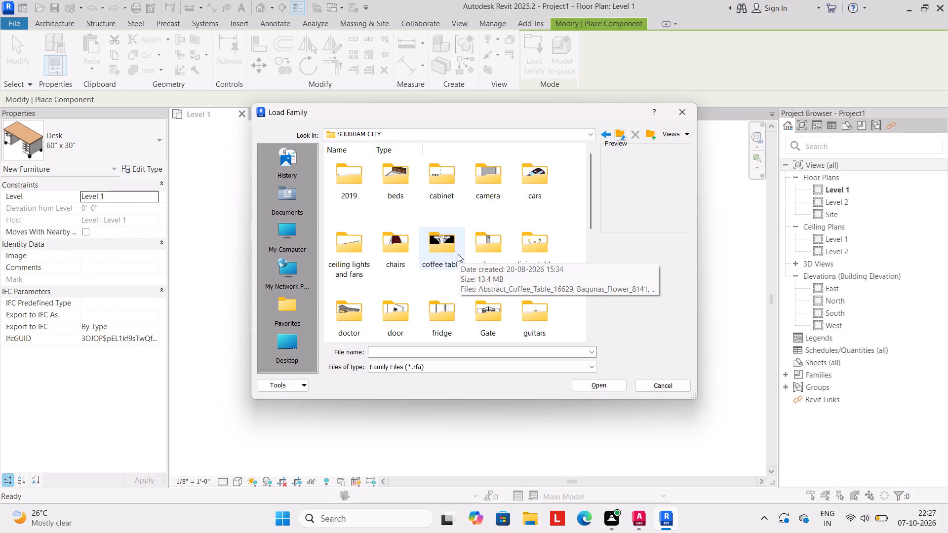
pyautogui.scroll(-1, 458, 254)
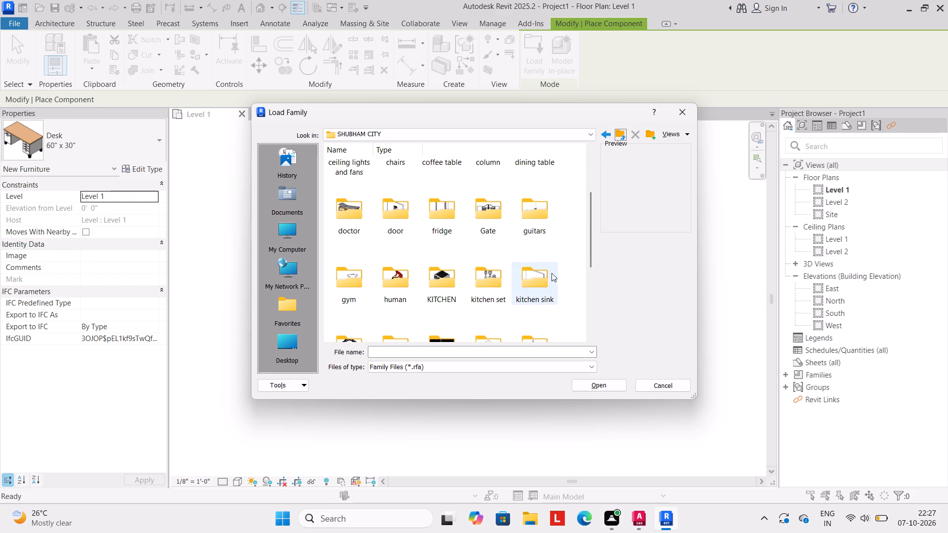
pyautogui.scroll(-1, 557, 267)
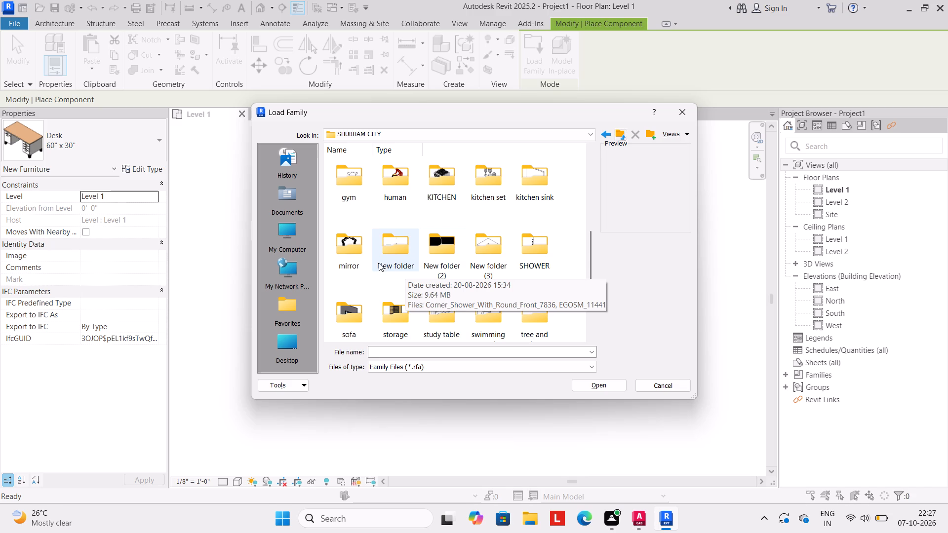
pyautogui.scroll(-1, 539, 251)
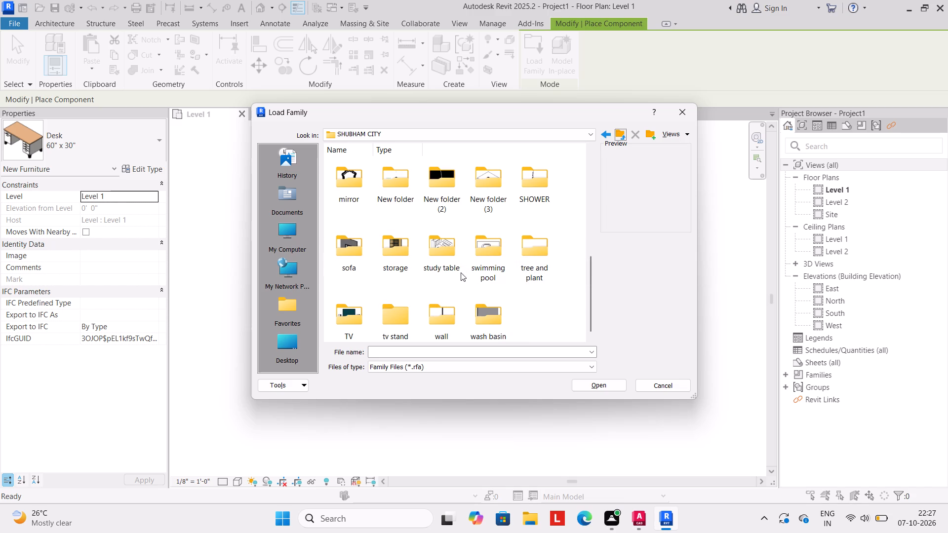
pyautogui.scroll(6, 461, 272)
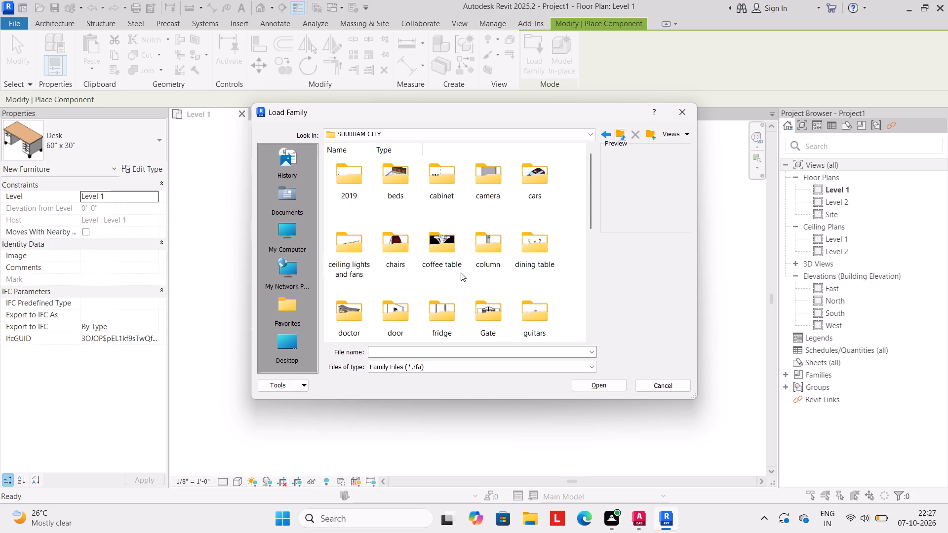
# Load the Bed_17739 family from the beds folder.
pyautogui.doubleClick(390, 175)
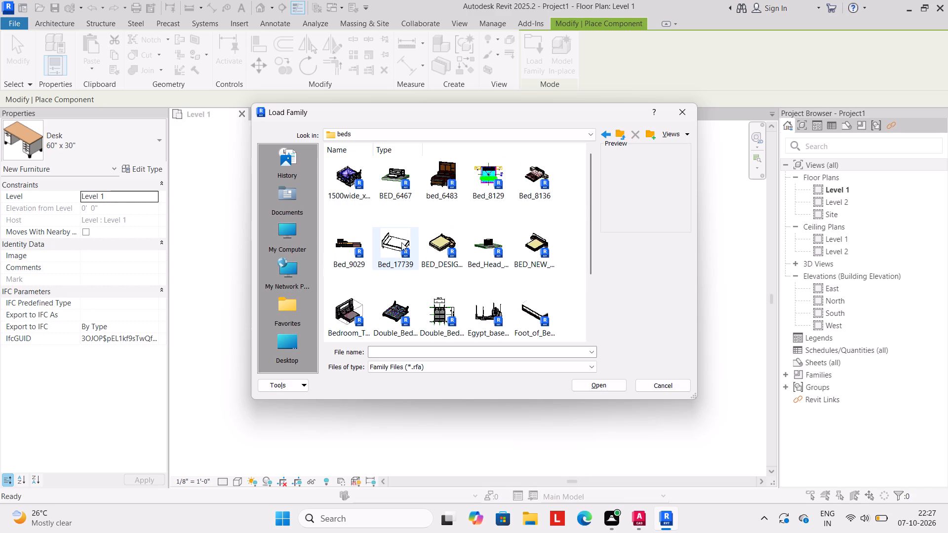
pyautogui.click(401, 242)
pyautogui.click(607, 381)
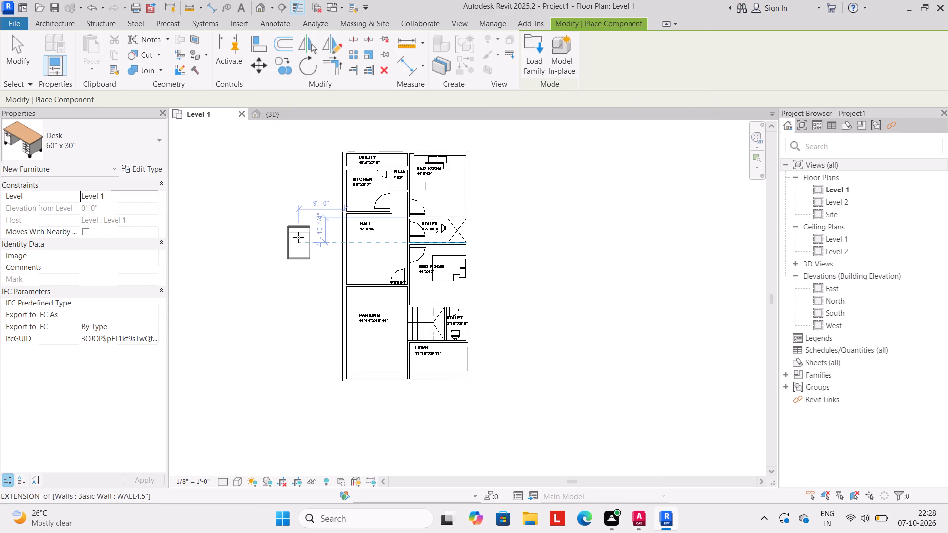
# Place a Bed_17739 in the 11'X12' bedroom beside the puja room, over the bed outline in the drawing.
pyautogui.scroll(2, 442, 174)
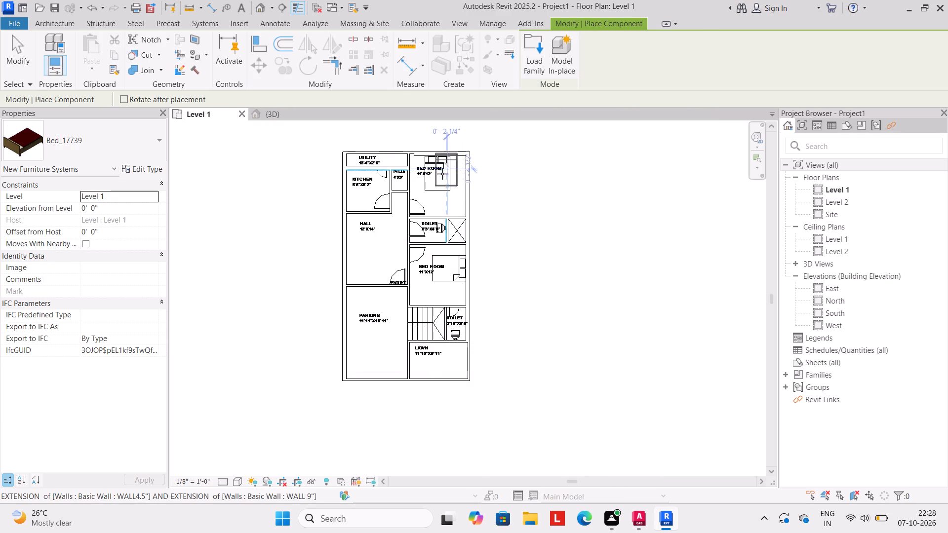
pyautogui.scroll(1, 442, 174)
pyautogui.moveTo(434, 187); pyautogui.dragTo(432, 229, button='middle')
pyautogui.scroll(3, 431, 216)
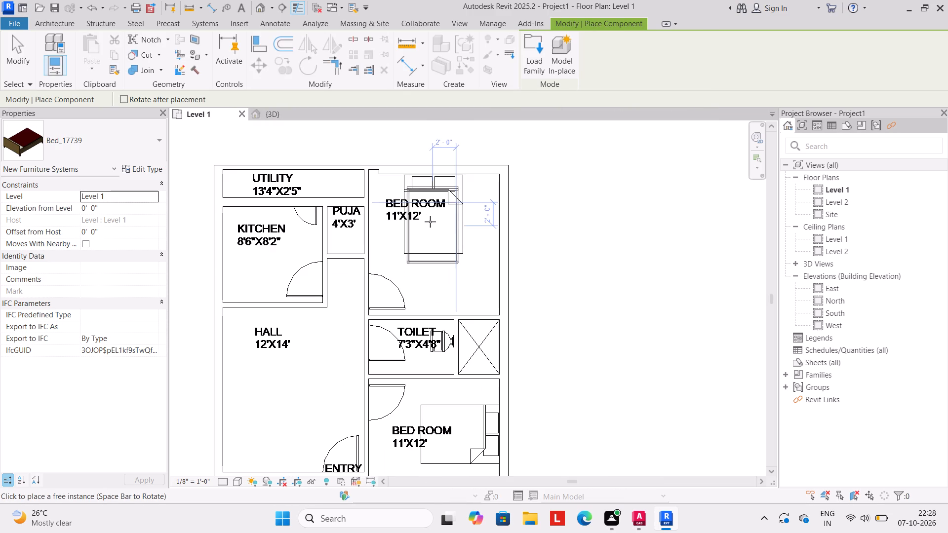
pyautogui.click(431, 213)
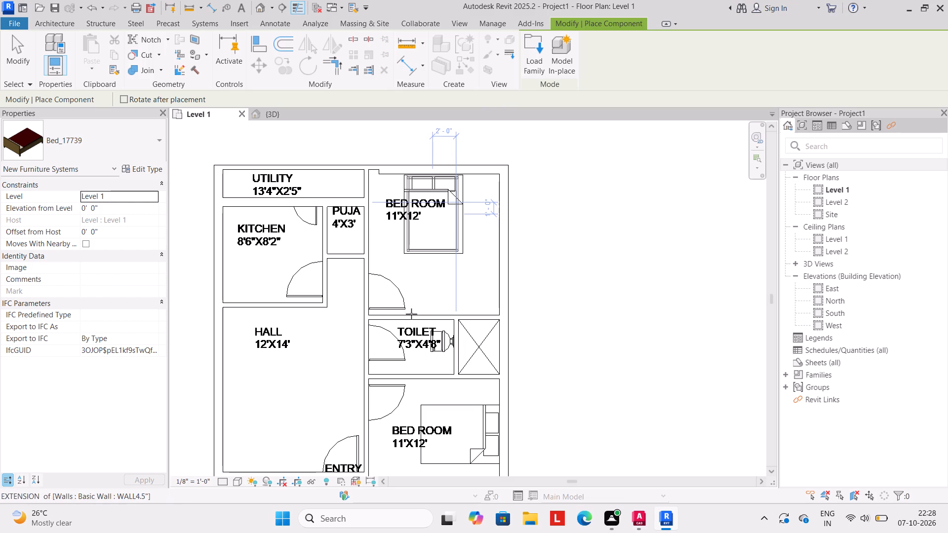
# Place a second Bed_17739 in the 11'X12' bedroom next to the stairs, rotated to match the drawn bed with its head at the outer wall.
pyautogui.scroll(-1, 410, 314)
pyautogui.moveTo(410, 314); pyautogui.dragTo(406, 235, button='middle')
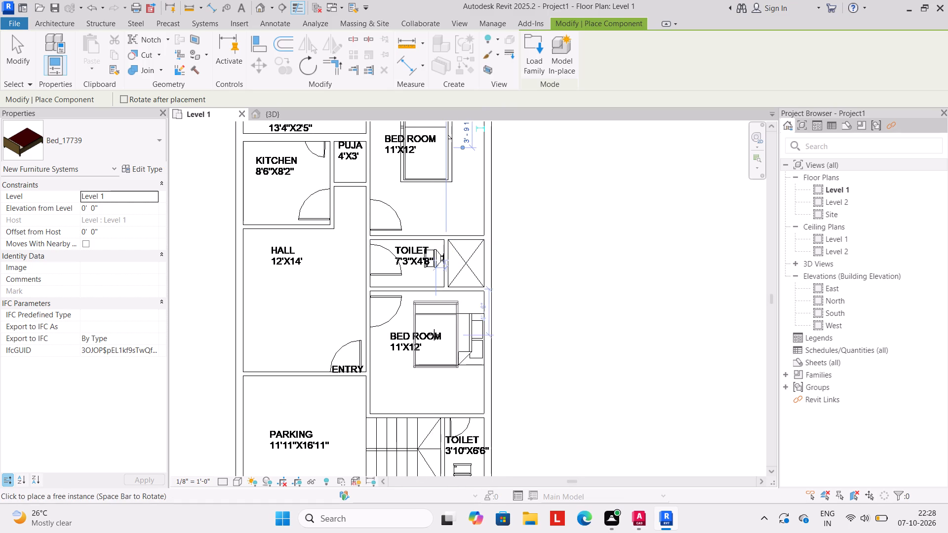
pyautogui.press('space')
pyautogui.press('space')
pyautogui.press('space')
pyautogui.press('space')
pyautogui.press('space')
pyautogui.press('space')
pyautogui.press('space')
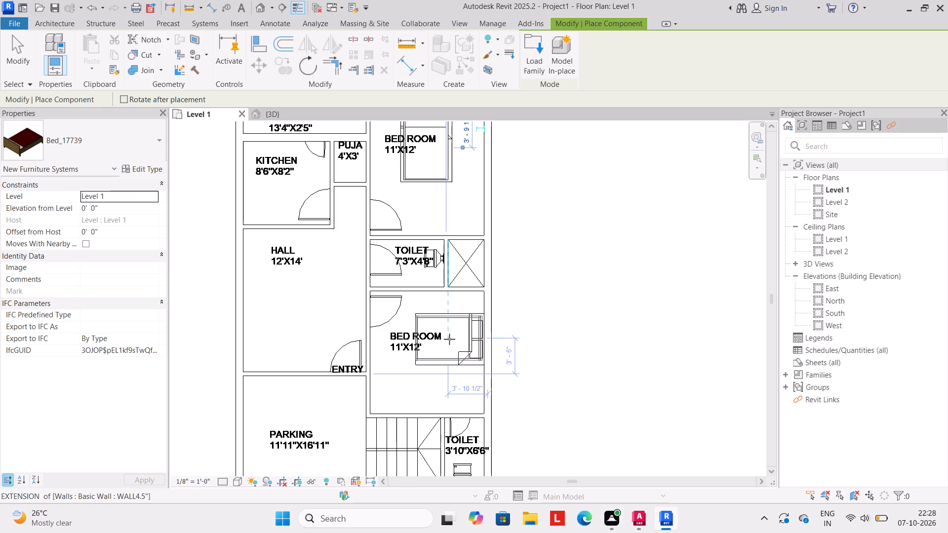
pyautogui.click(449, 339)
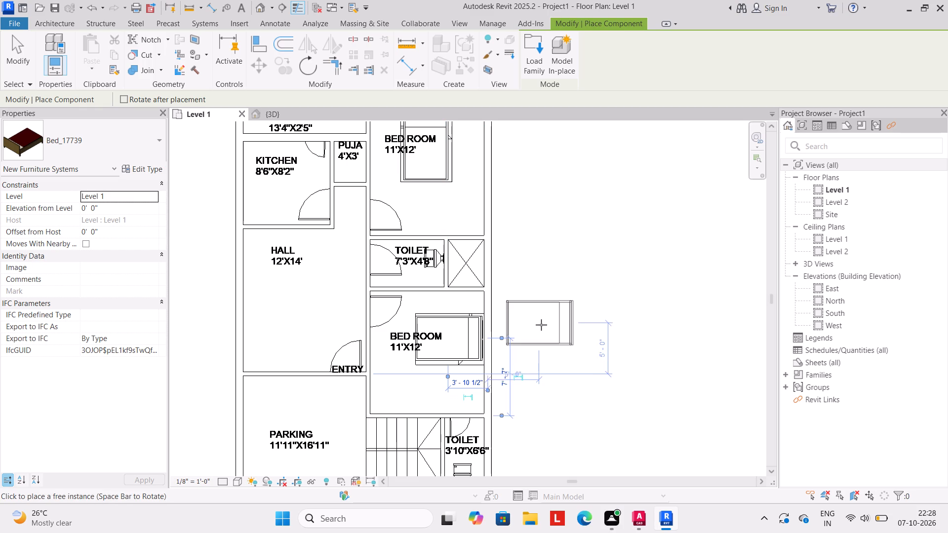
pyautogui.press('Escape')
pyautogui.press('Escape')
pyautogui.scroll(-2, 549, 353)
pyautogui.moveTo(549, 353); pyautogui.dragTo(535, 319, button='middle')
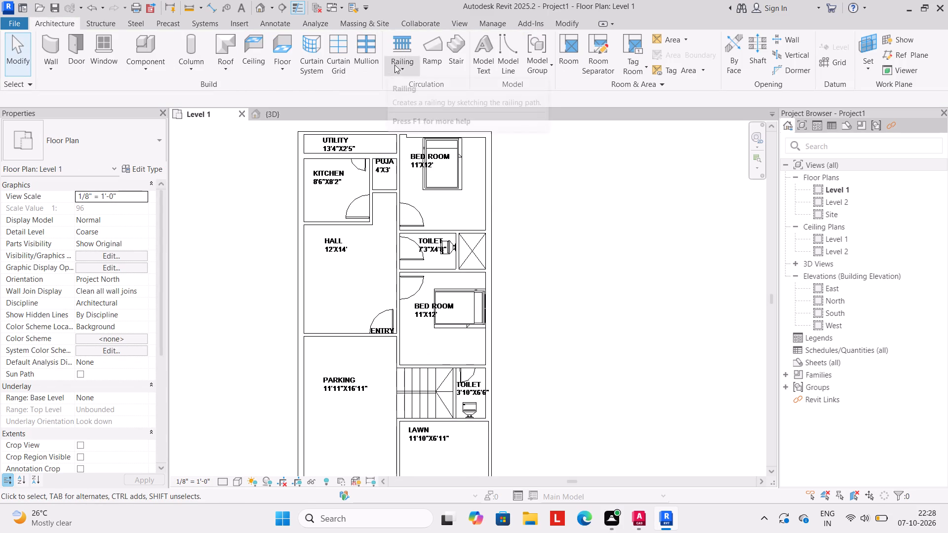
# Load the Modern_Toilet_7747 family from the wash basin folder in SHUBHAM CITY as the component to place.
pyautogui.click(148, 76)
pyautogui.click(155, 94)
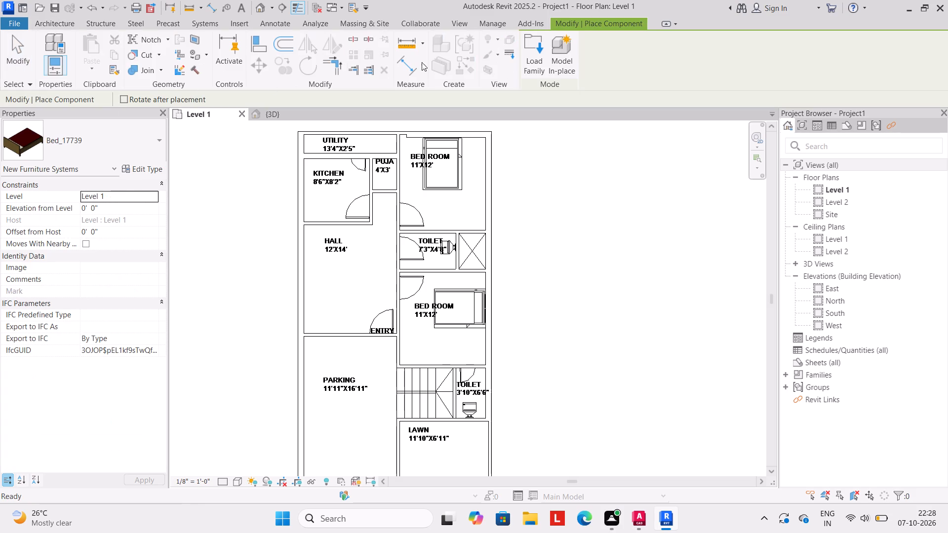
pyautogui.click(525, 51)
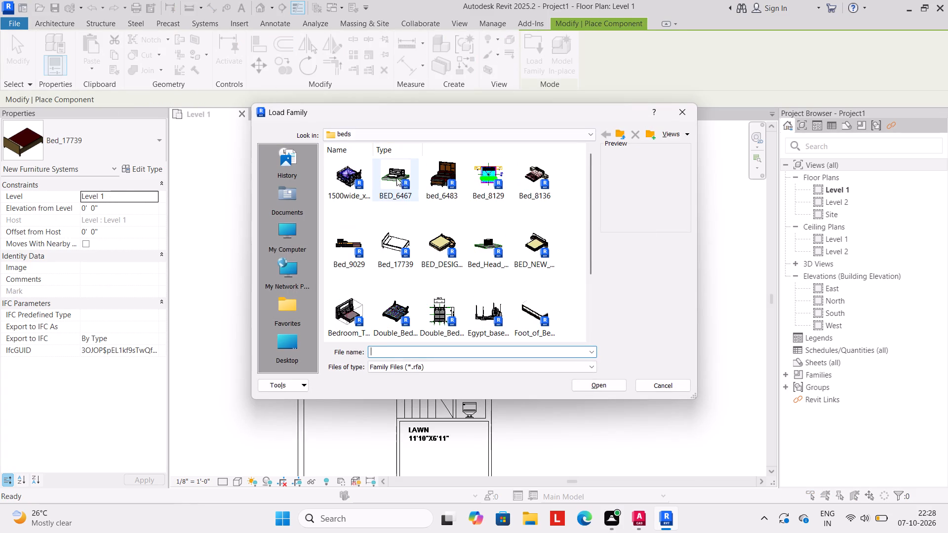
pyautogui.click(623, 132)
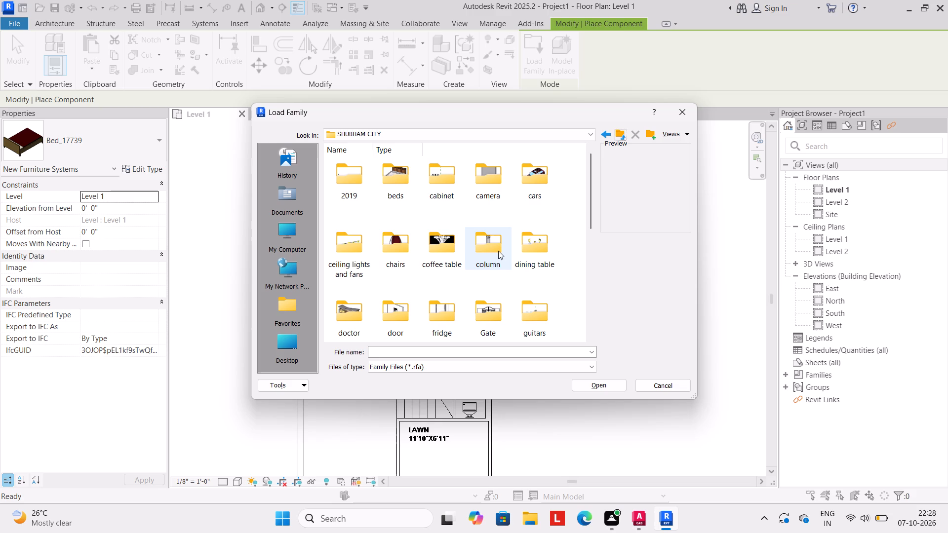
pyautogui.scroll(-4, 504, 259)
pyautogui.click(486, 316)
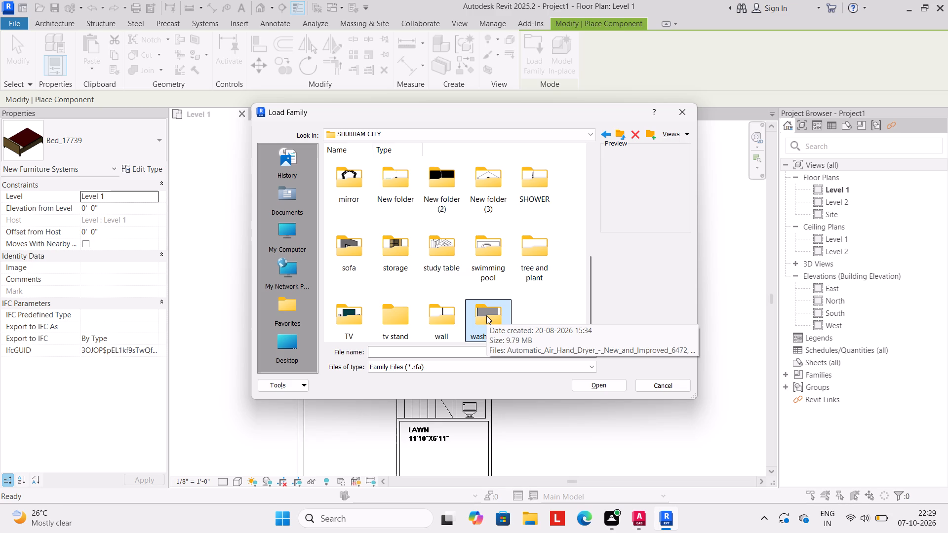
pyautogui.doubleClick(485, 316)
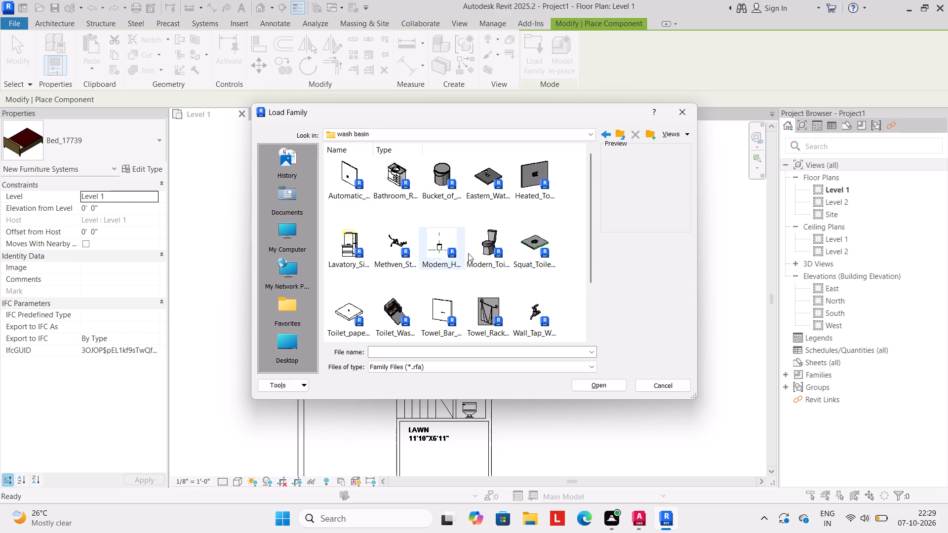
pyautogui.click(481, 241)
pyautogui.click(607, 383)
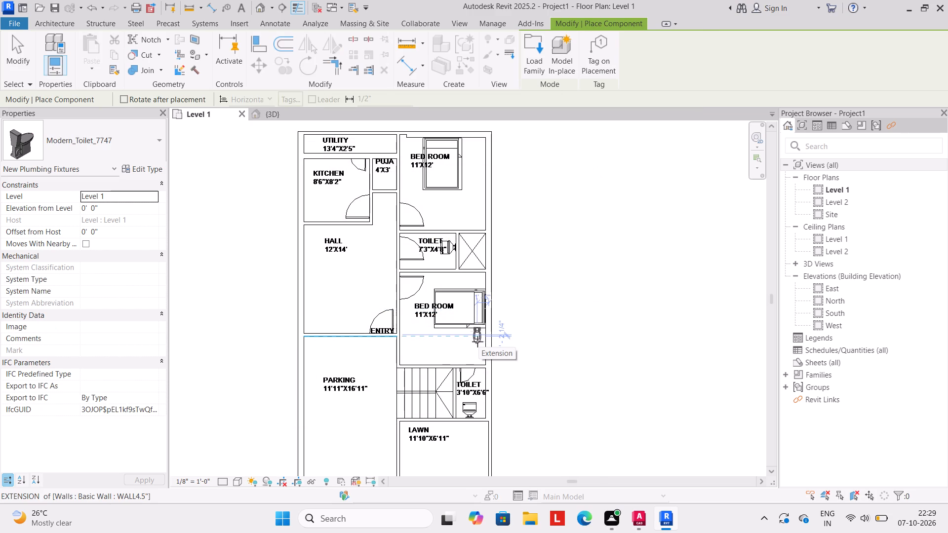
# Place a Modern_Toilet_7747 in the 3'10"X6'6" toilet beside the stairs, rotated and positioned over the drawn toilet symbol.
pyautogui.press('space')
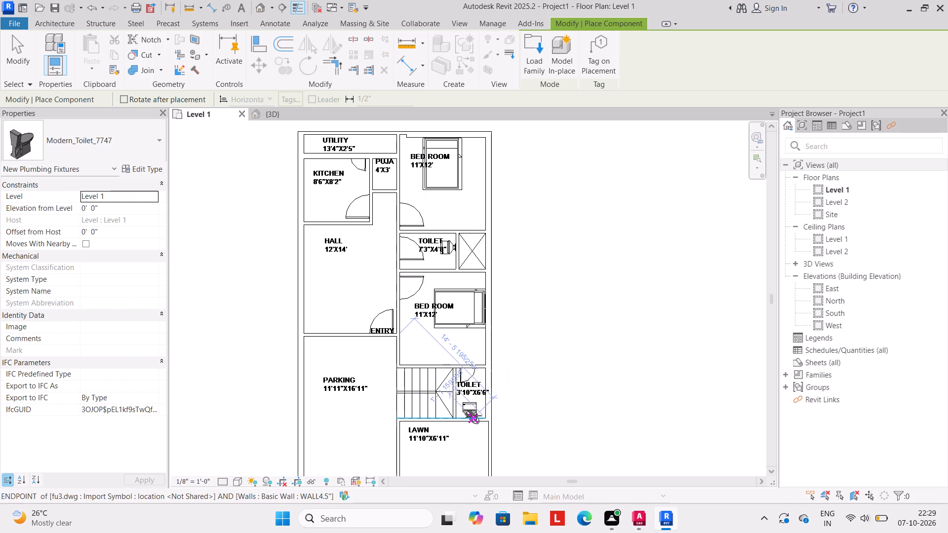
pyautogui.press('space')
pyautogui.press('space')
pyautogui.press('space')
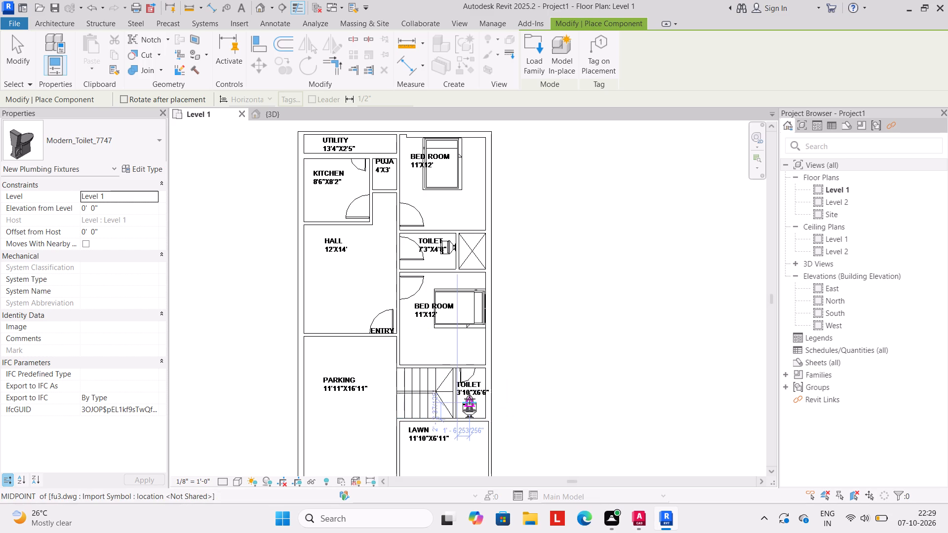
pyautogui.scroll(6, 470, 399)
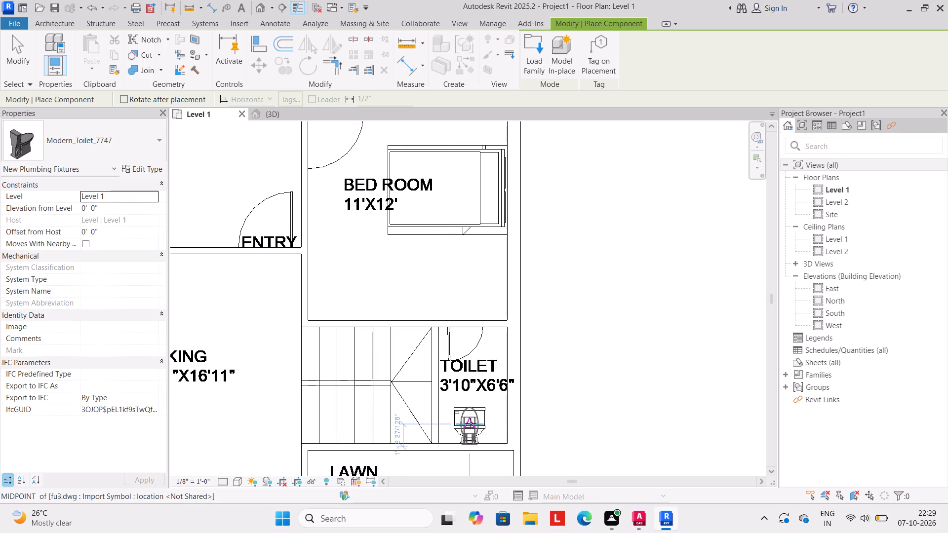
pyautogui.click(470, 419)
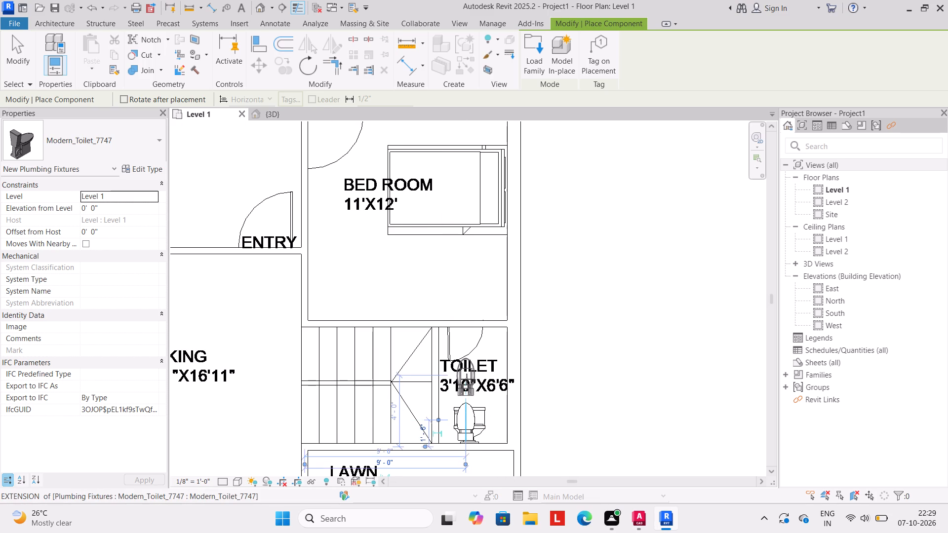
pyautogui.scroll(-6, 434, 10)
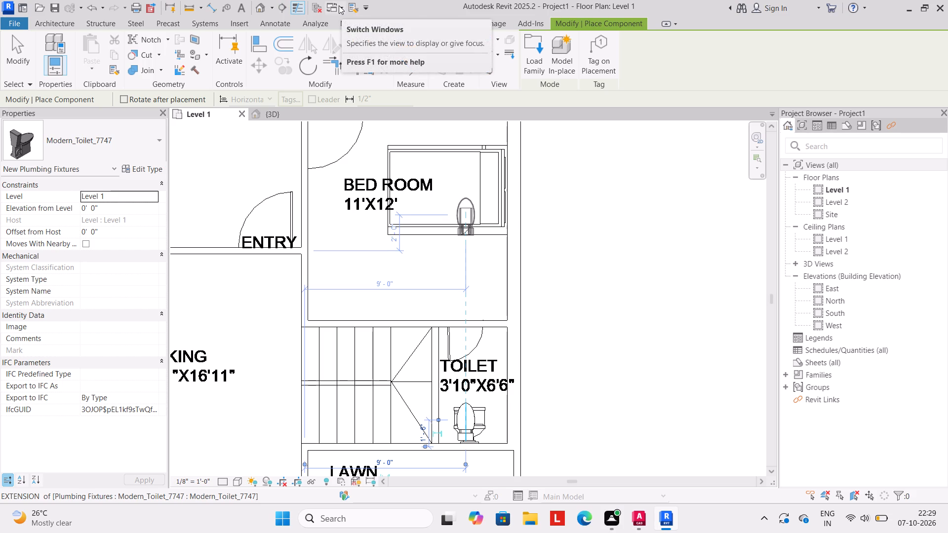
pyautogui.scroll(-7, 393, 214)
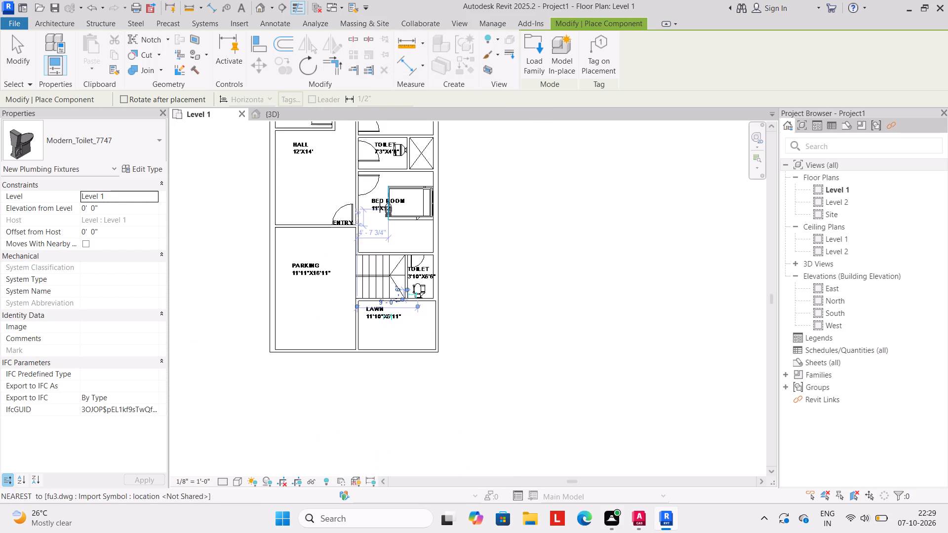
# Place a second Modern_Toilet_7747 in the 7'3"X4'8" toilet, rotated to match the drawn toilet symbol against the duct wall.
pyautogui.moveTo(377, 202); pyautogui.dragTo(383, 250, button='middle')
pyautogui.scroll(4, 403, 193)
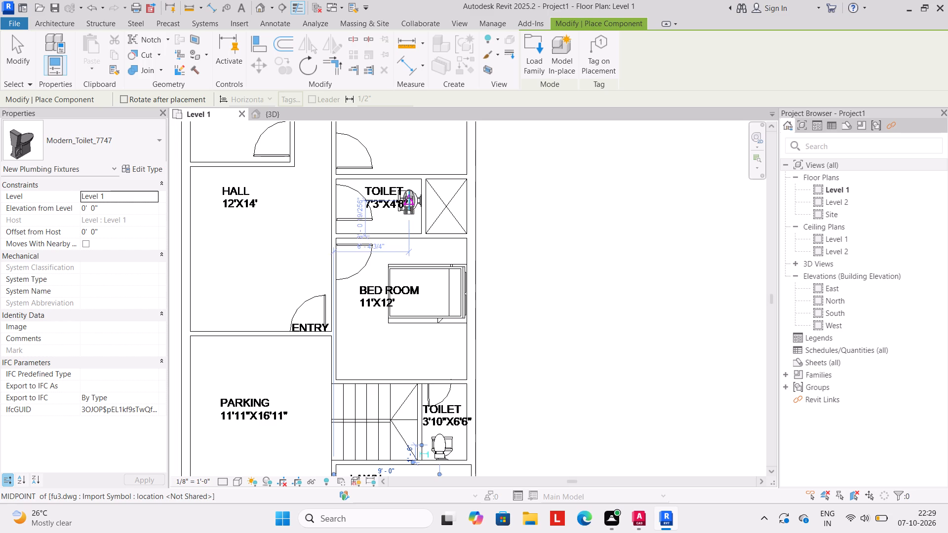
pyautogui.press('space')
pyautogui.click(406, 198)
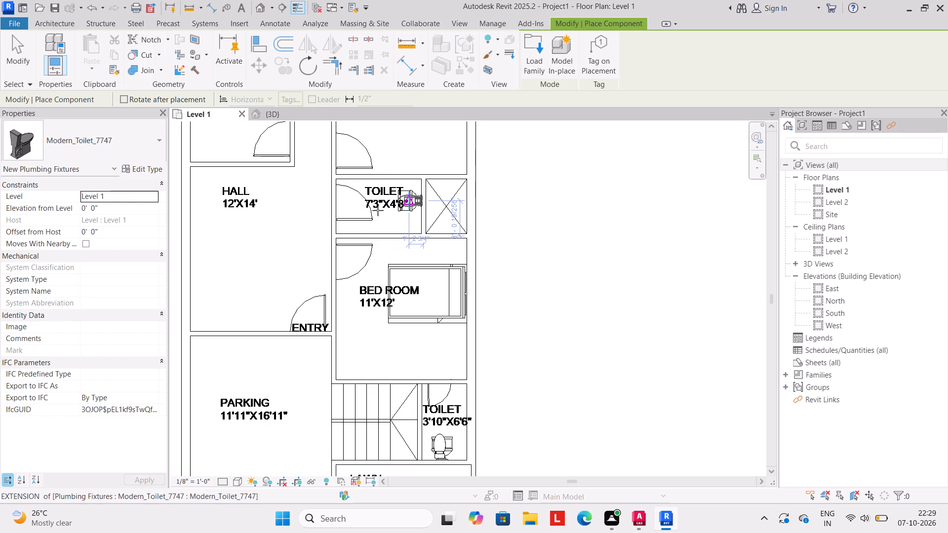
pyautogui.press('Escape')
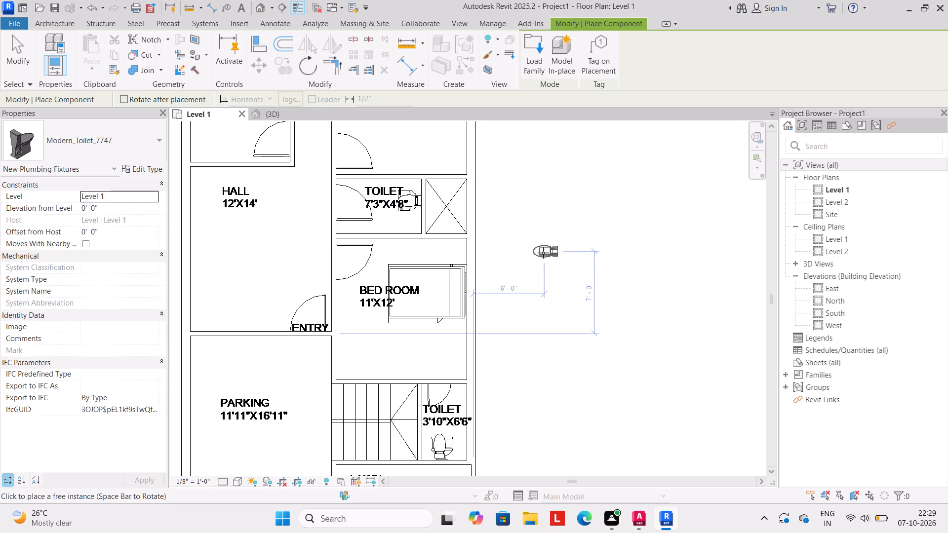
pyautogui.press('Escape')
pyautogui.scroll(-4, 537, 265)
pyautogui.moveTo(535, 266); pyautogui.dragTo(514, 247, button='middle')
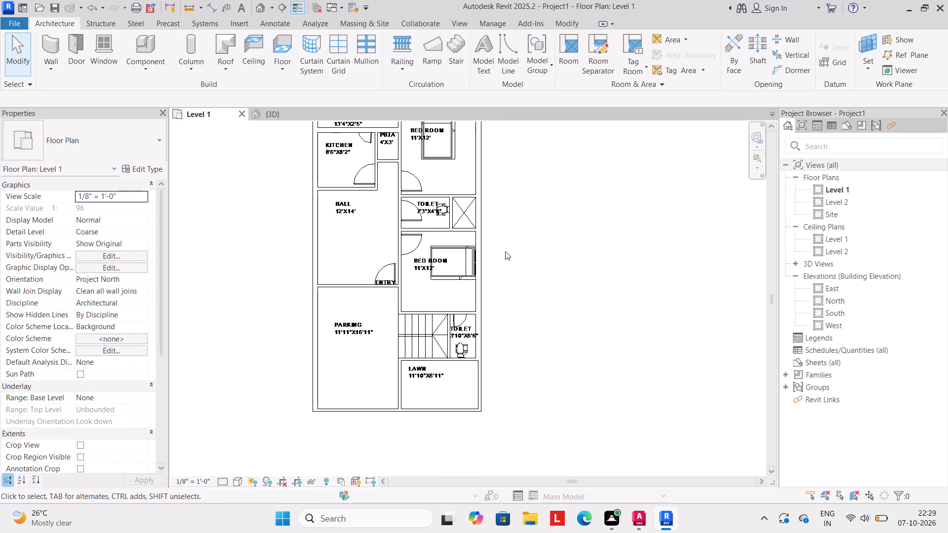
pyautogui.press('Escape')
# Place a Single-Flush 30" x 80" door in the wall between kitchen and utility, flipped to match the drawn swing.
pyautogui.scroll(-2, 399, 257)
pyautogui.moveTo(396, 253); pyautogui.dragTo(386, 297, button='middle')
pyautogui.scroll(3, 371, 222)
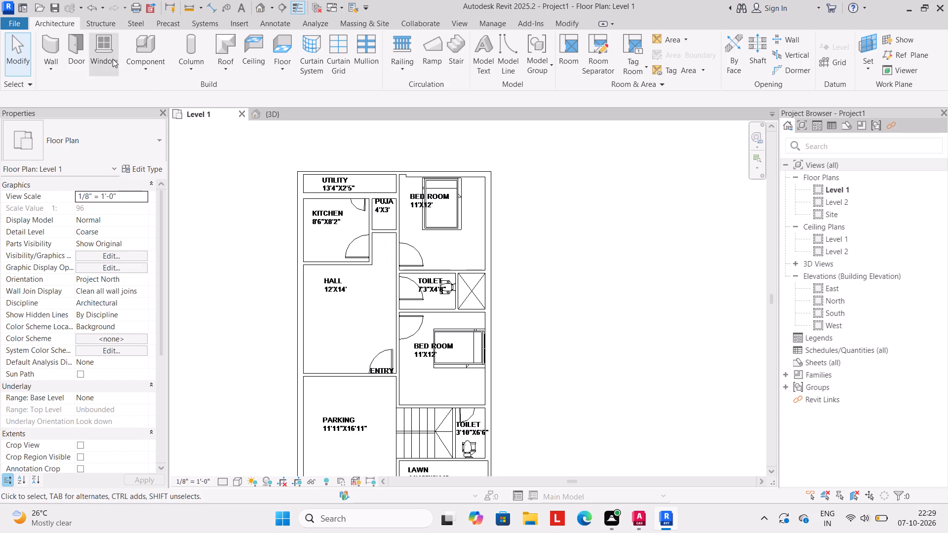
pyautogui.click(79, 46)
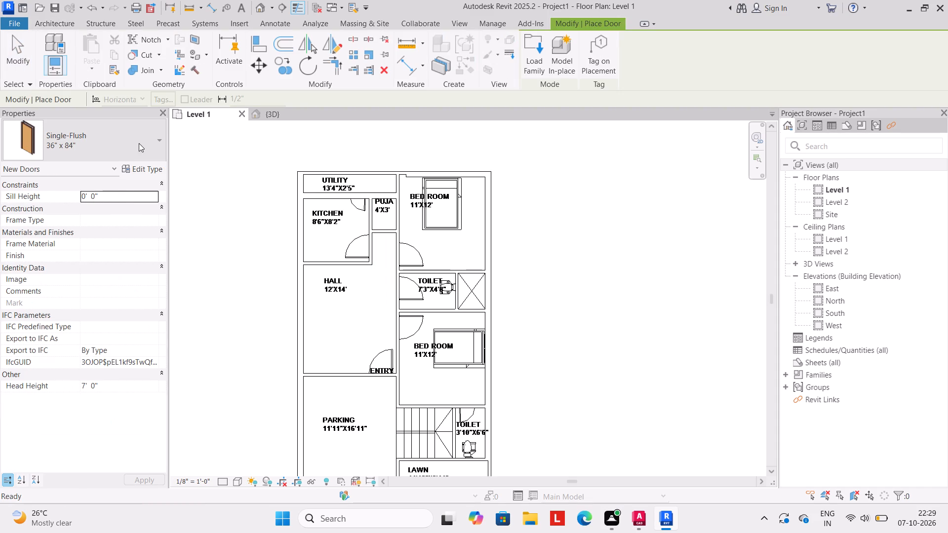
pyautogui.click(157, 140)
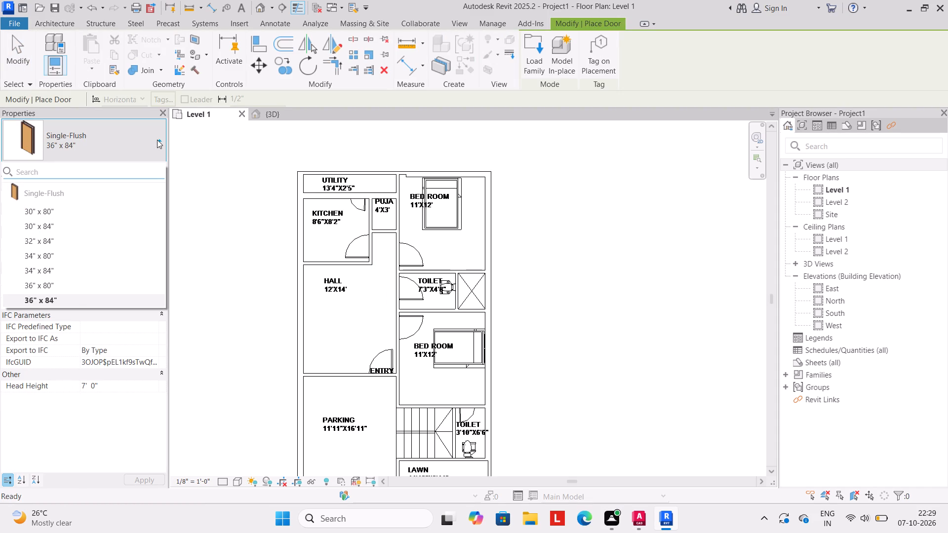
pyautogui.click(117, 206)
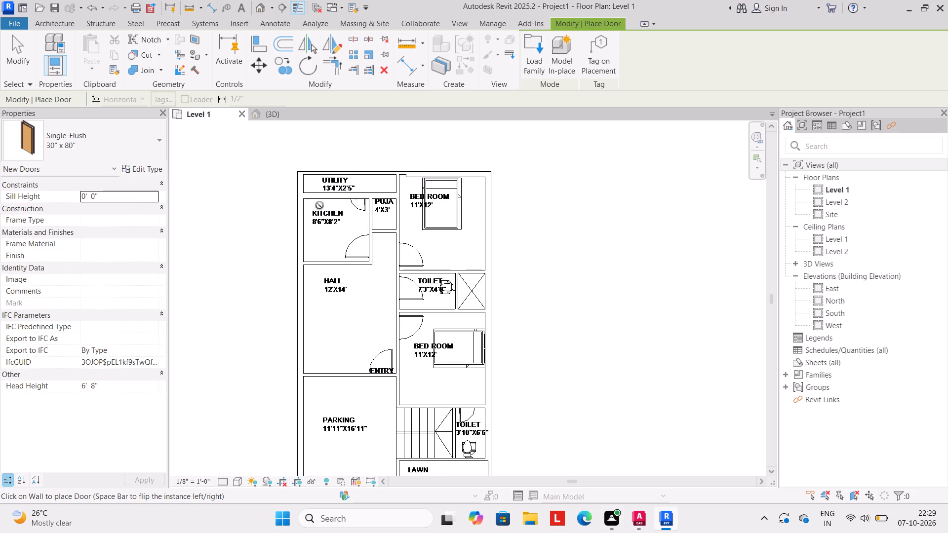
pyautogui.scroll(4, 376, 200)
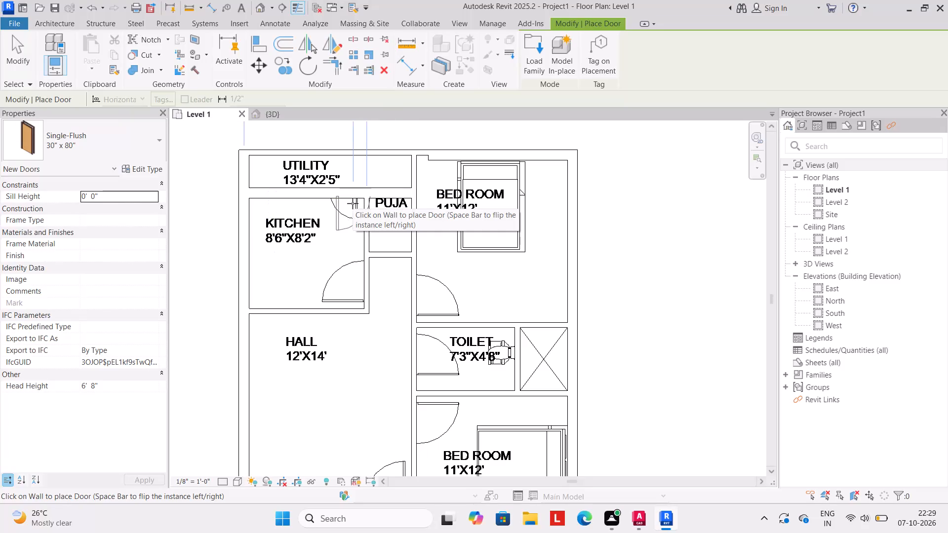
pyautogui.press('space')
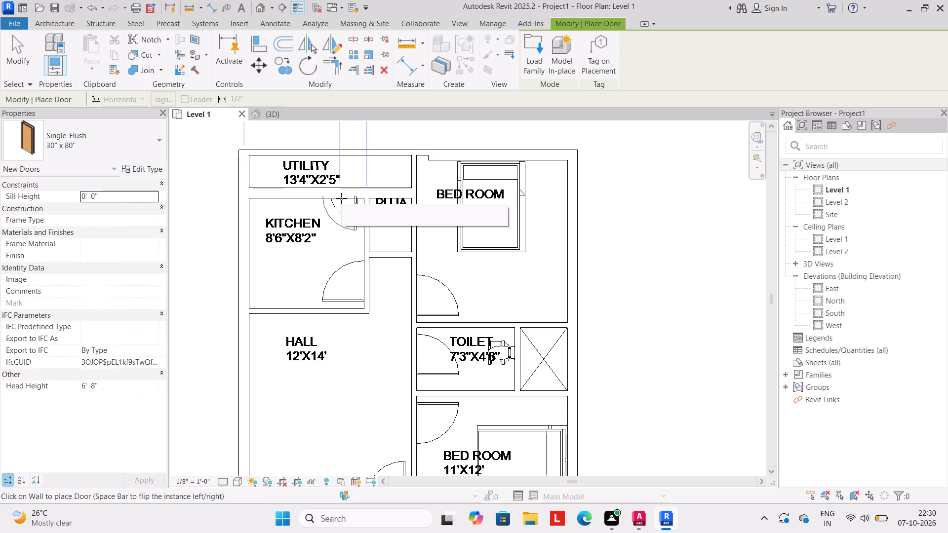
pyautogui.click(342, 199)
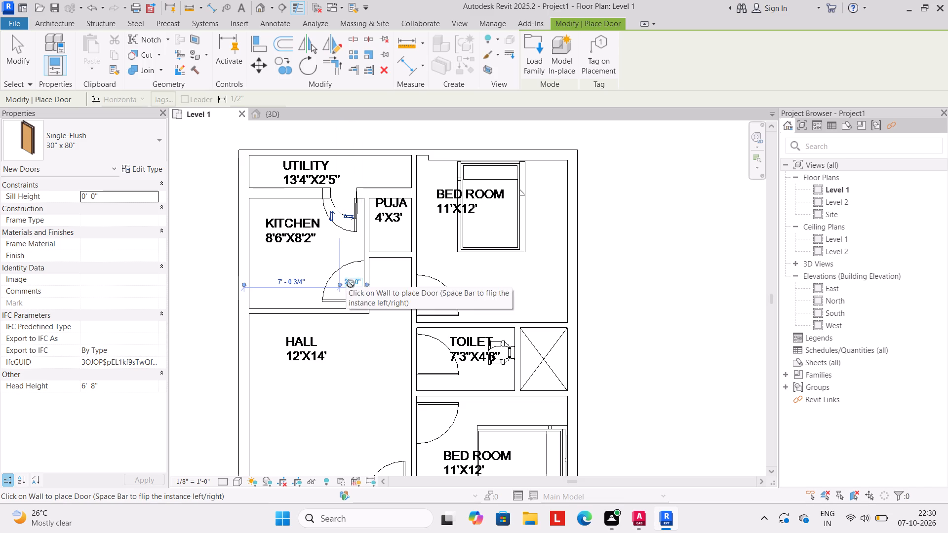
# Place a Single-Flush 36" x 84" door in the kitchen wall beside the passage below the puja room, matching the drawn swing.
pyautogui.click(164, 140)
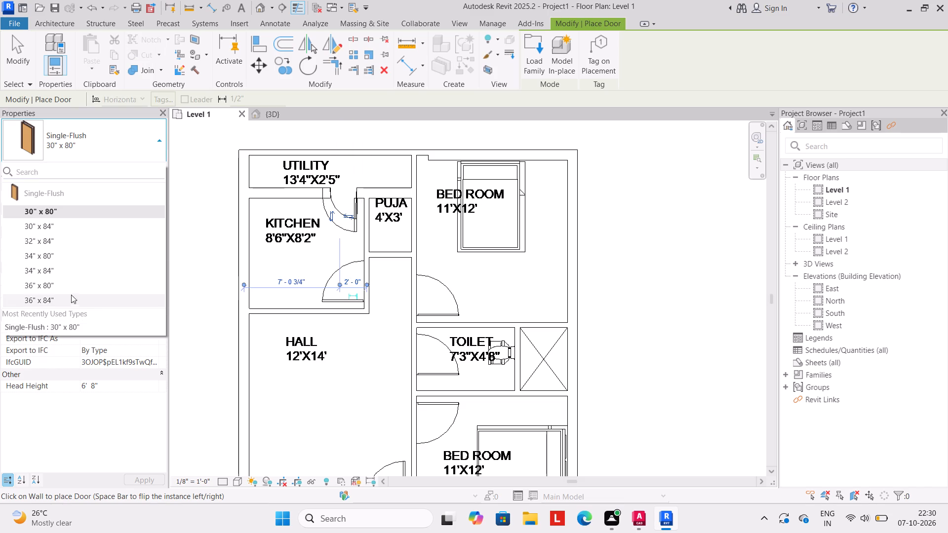
pyautogui.click(71, 295)
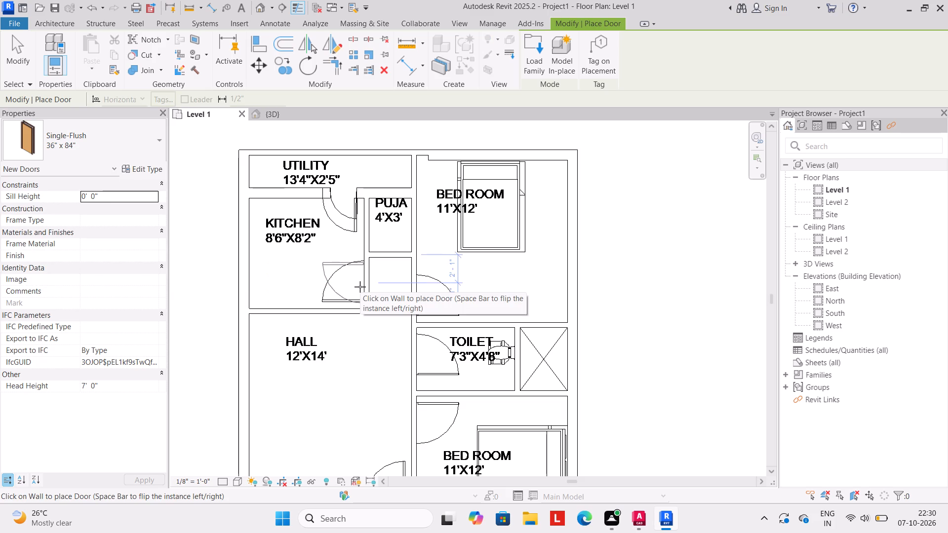
pyautogui.press('space')
pyautogui.click(360, 287)
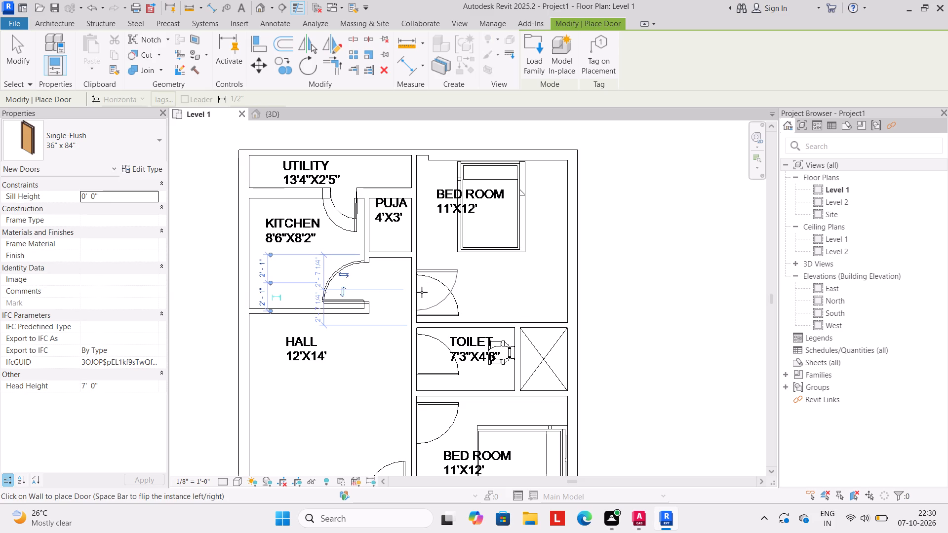
# Place Single-Flush 36" x 84" doors over the drawn openings of both bedrooms and the 7'3"X4'8" toilet, matching their swings.
pyautogui.press('space')
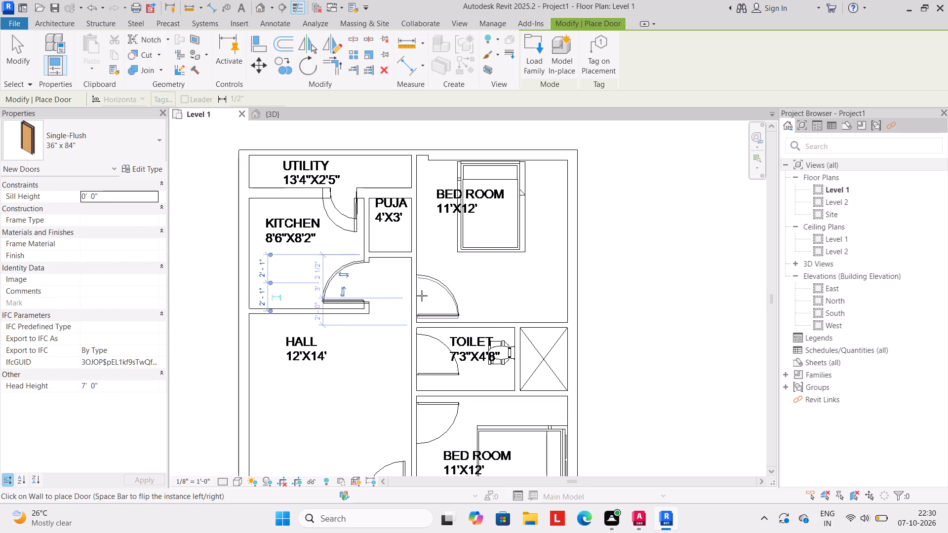
pyautogui.click(422, 297)
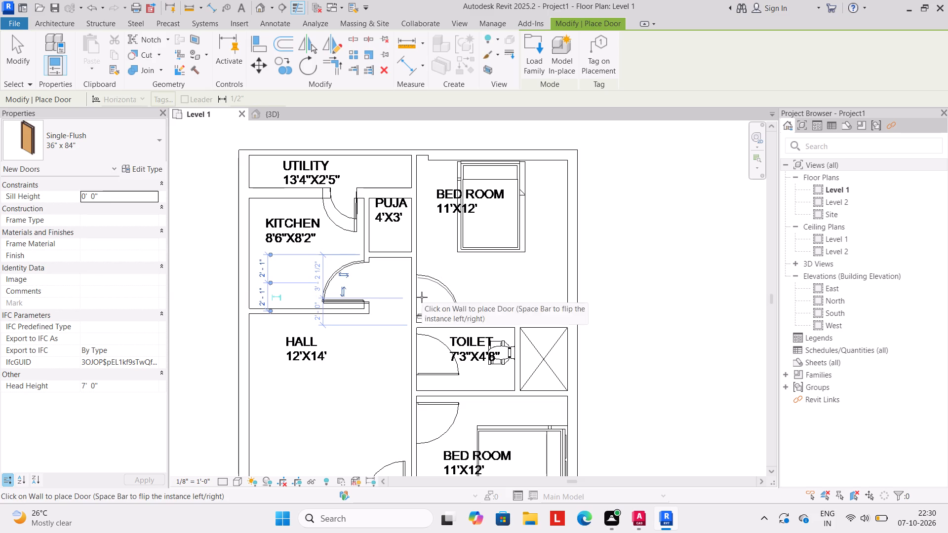
pyautogui.click(418, 353)
pyautogui.press('space')
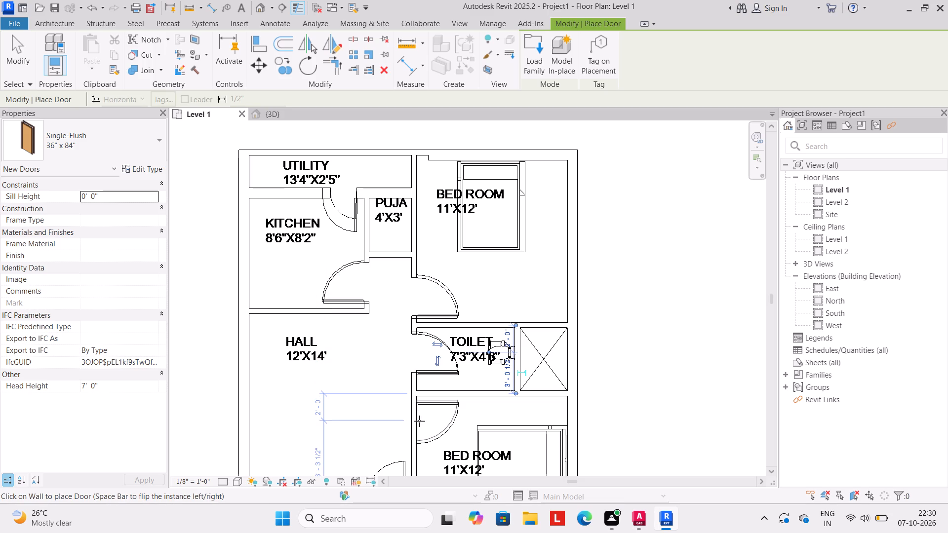
pyautogui.click(419, 421)
# Place a Single-Flush 36" x 84" door at ENTRY, in the wall between hall and parking, matching the drawn swing.
pyautogui.scroll(-2, 380, 402)
pyautogui.moveTo(371, 381); pyautogui.dragTo(374, 270, button='middle')
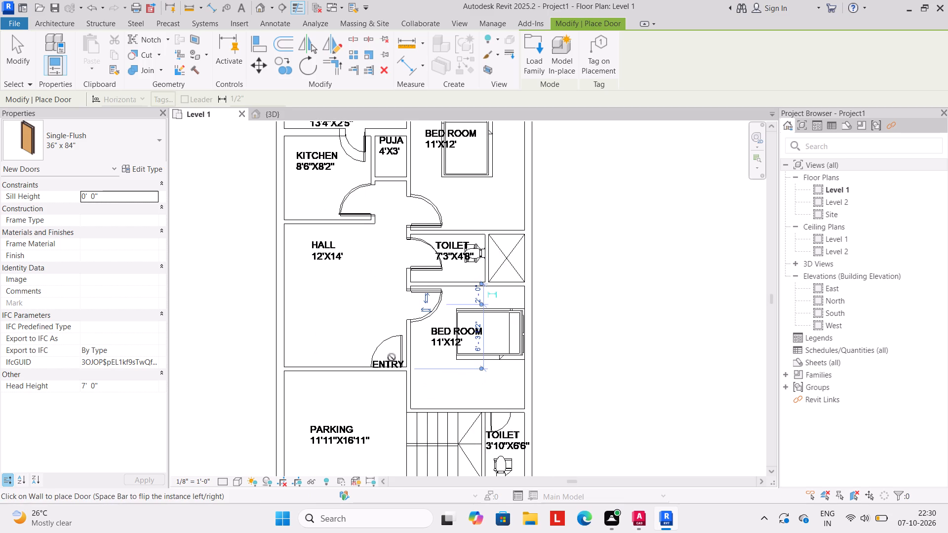
pyautogui.press('space')
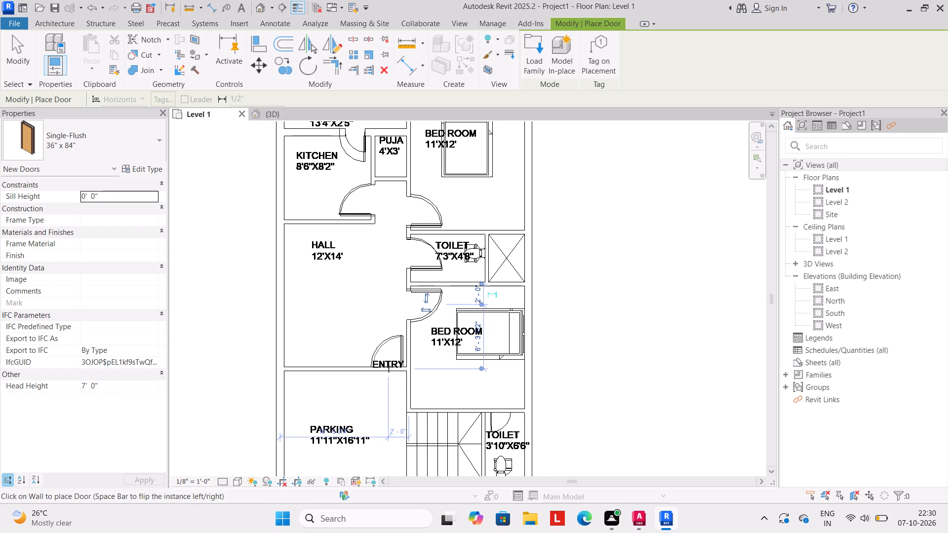
pyautogui.click(389, 367)
# Place a Single-Flush 30" x 80" door in the wall between the 3'10"X6'6" toilet and the bedroom.
pyautogui.scroll(-3, 350, 330)
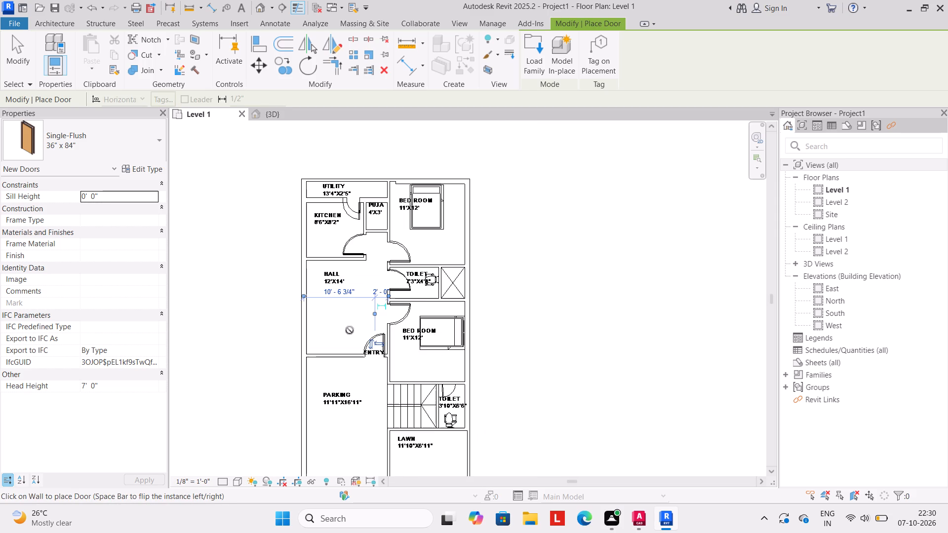
pyautogui.scroll(-1, 350, 333)
pyautogui.scroll(4, 438, 387)
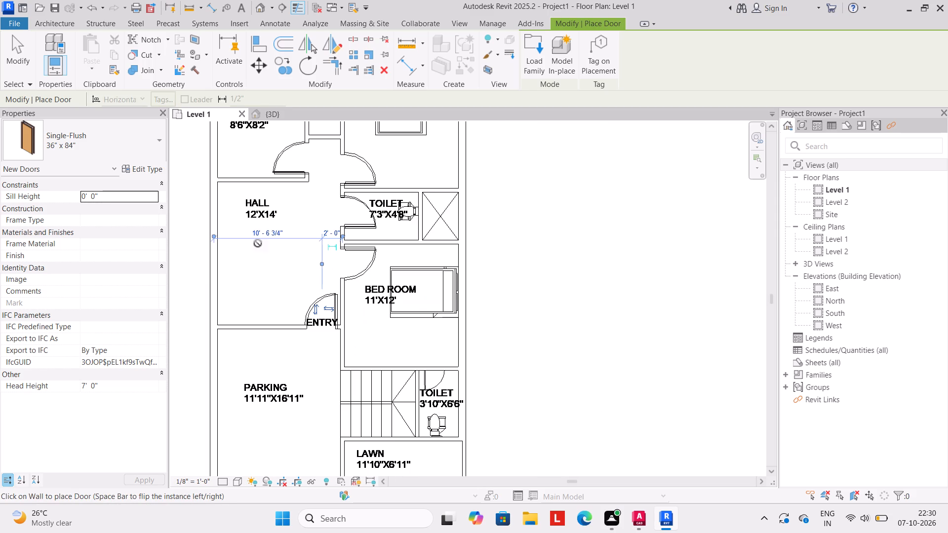
pyautogui.click(158, 138)
pyautogui.click(99, 209)
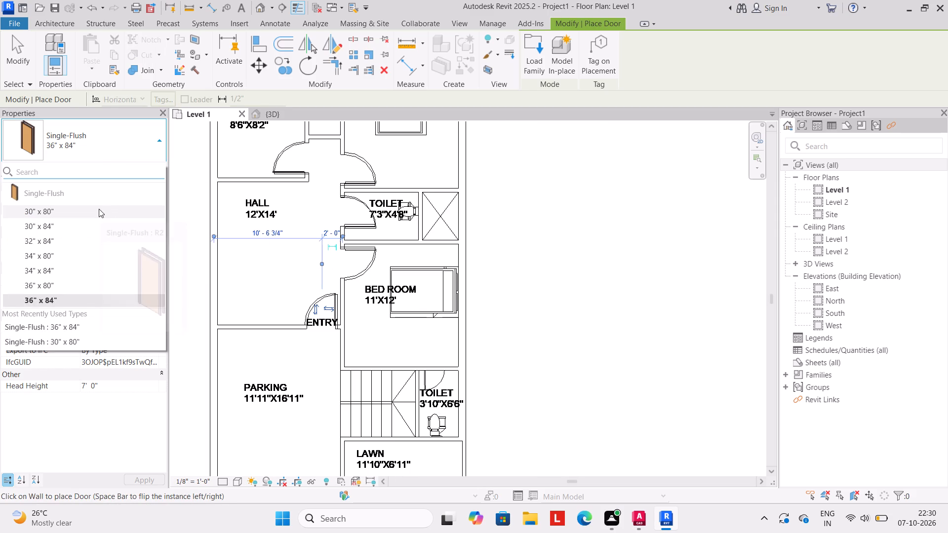
pyautogui.click(439, 371)
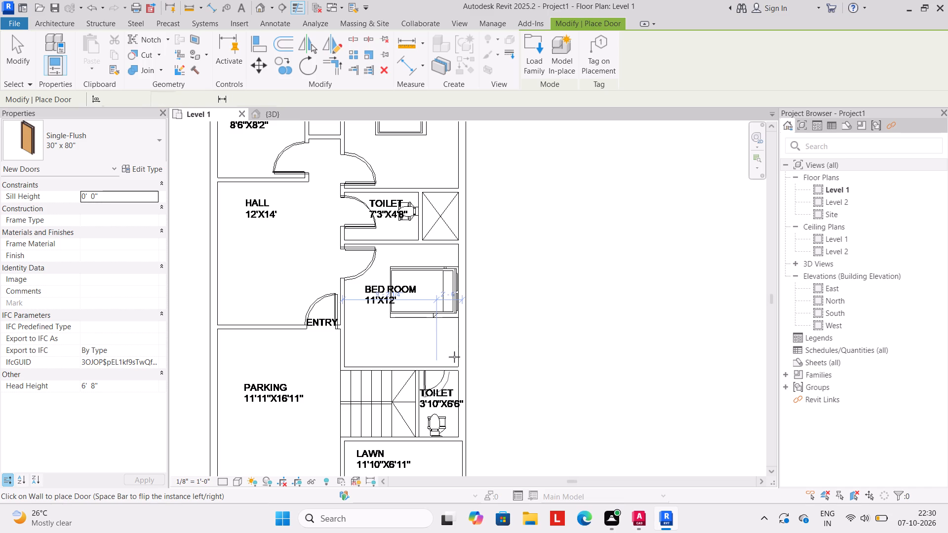
pyautogui.click(549, 253)
pyautogui.press('Escape')
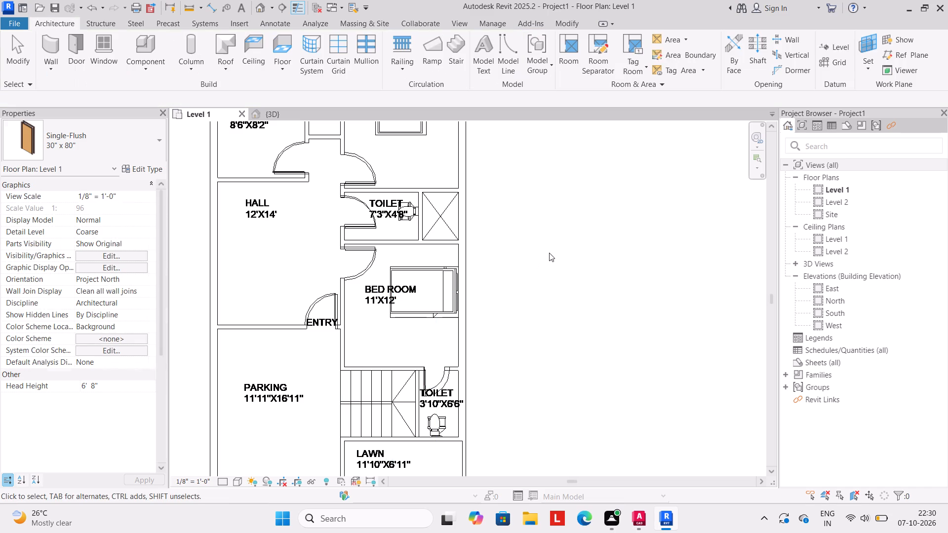
pyautogui.press('Escape')
# Examine the placed doors and furniture from several angles in the 3D view.
pyautogui.scroll(-3, 549, 256)
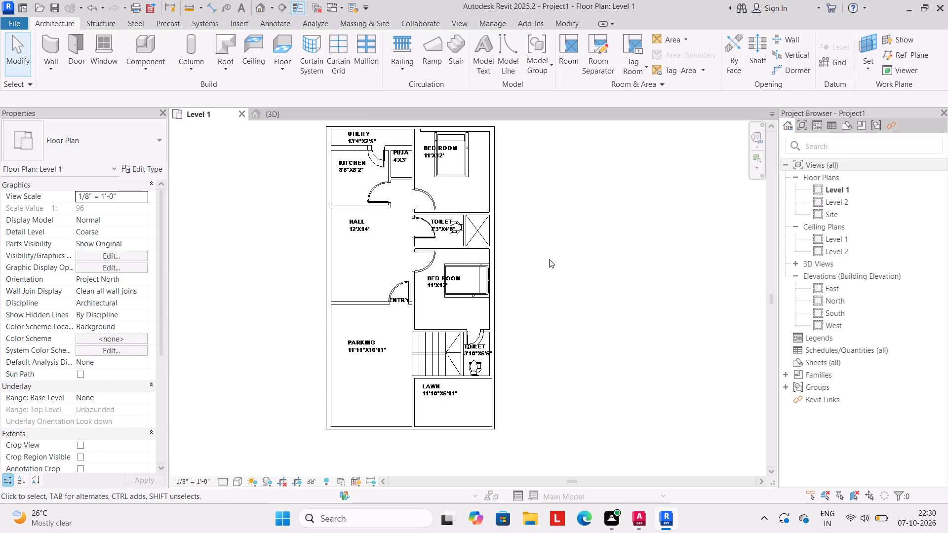
pyautogui.scroll(-1, 549, 259)
pyautogui.moveTo(549, 259); pyautogui.dragTo(517, 296, button='middle')
pyautogui.scroll(-2, 517, 296)
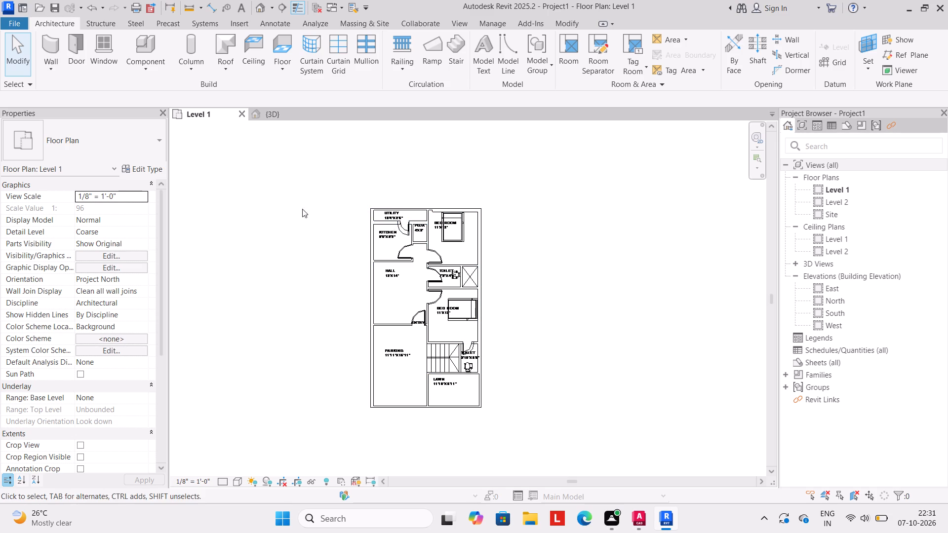
pyautogui.click(274, 111)
pyautogui.keyDown('shift'); pyautogui.moveTo(514, 374); pyautogui.dragTo(516, 333, button='middle'); pyautogui.keyUp('shift')
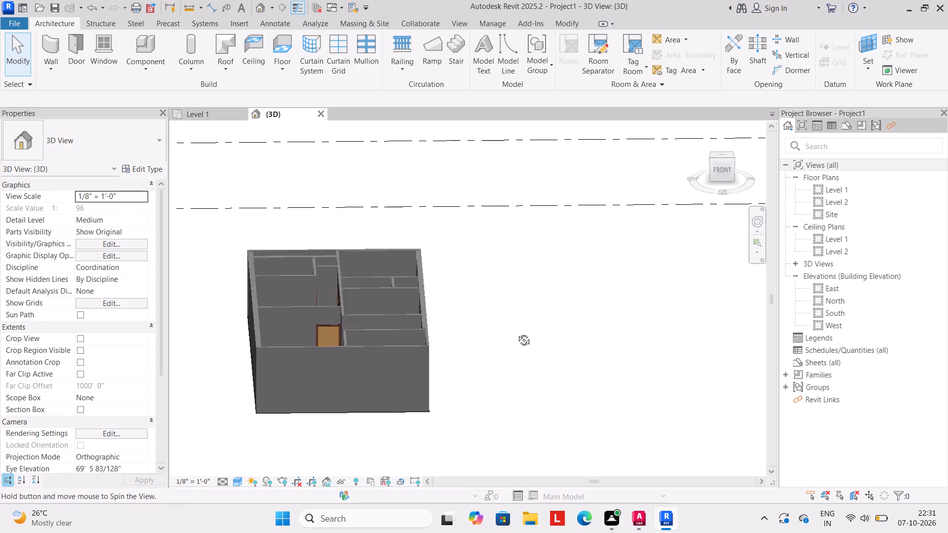
pyautogui.keyDown('shift'); pyautogui.moveTo(516, 333); pyautogui.dragTo(493, 447, button='middle'); pyautogui.keyUp('shift')
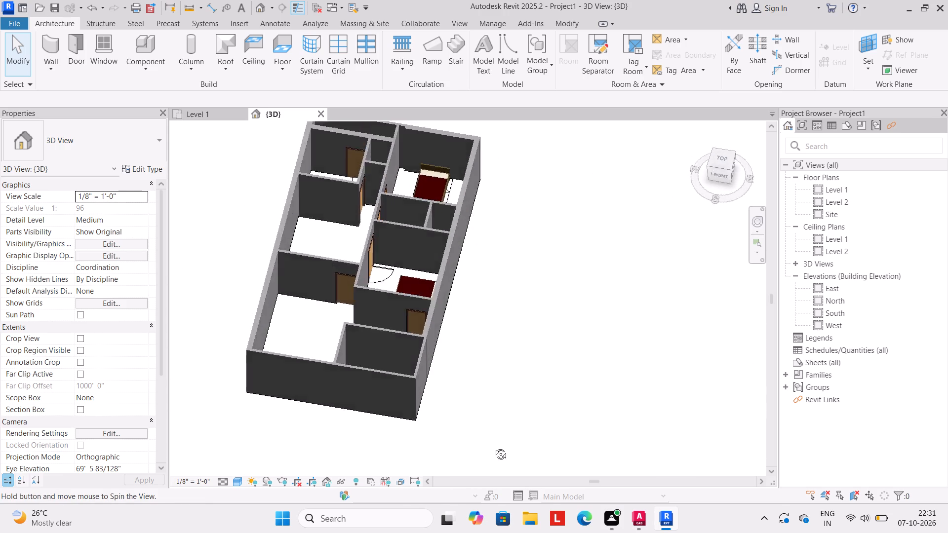
pyautogui.keyDown('shift'); pyautogui.moveTo(493, 447); pyautogui.dragTo(500, 373, button='middle'); pyautogui.keyUp('shift')
# Start a sketched stair run on Level 1 and trace its three-sided outer boundary over the drawn staircase, about 7'-3 1/2" by 6'-6".
pyautogui.click(200, 116)
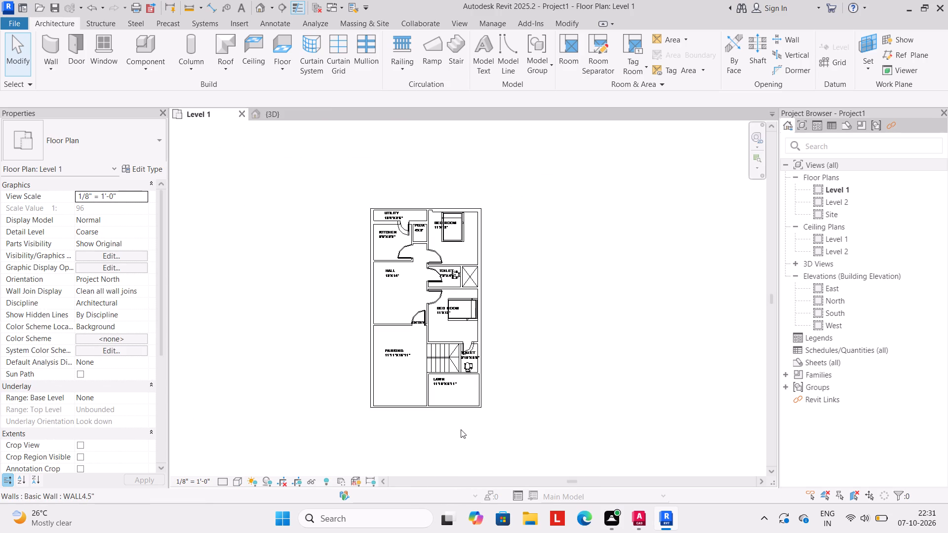
pyautogui.scroll(3, 478, 421)
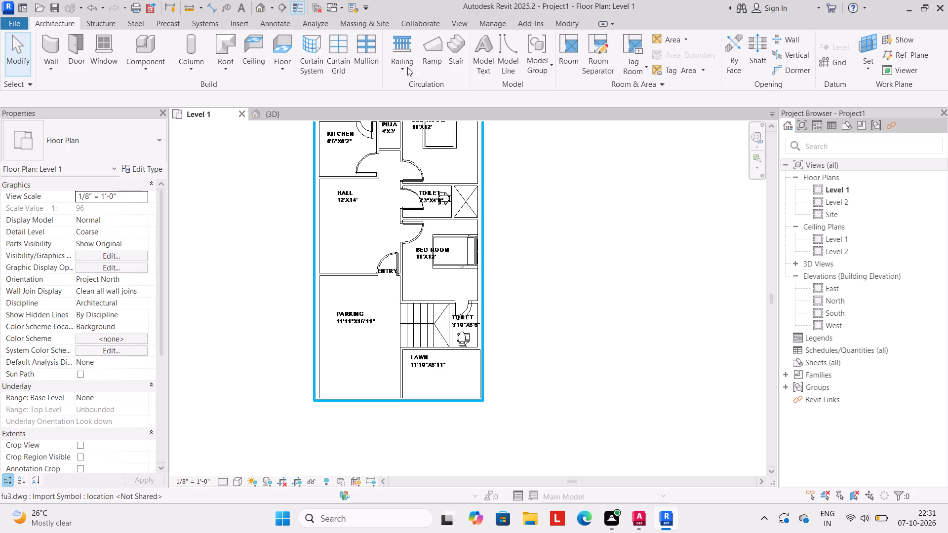
pyautogui.click(454, 42)
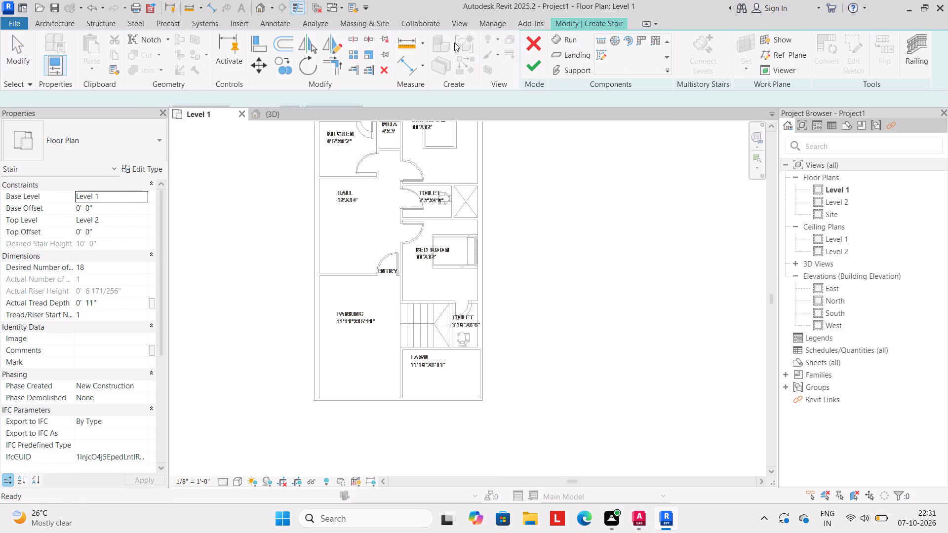
pyautogui.click(600, 53)
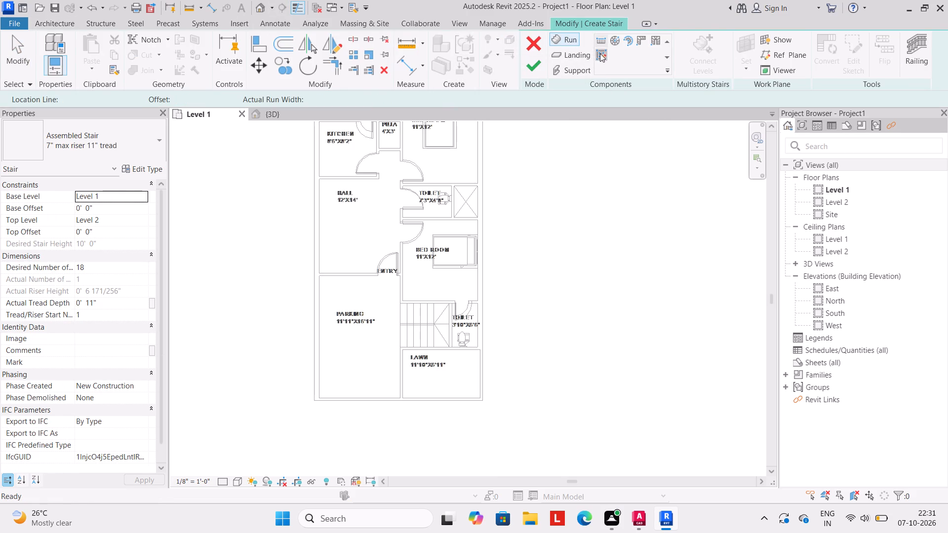
pyautogui.click(605, 38)
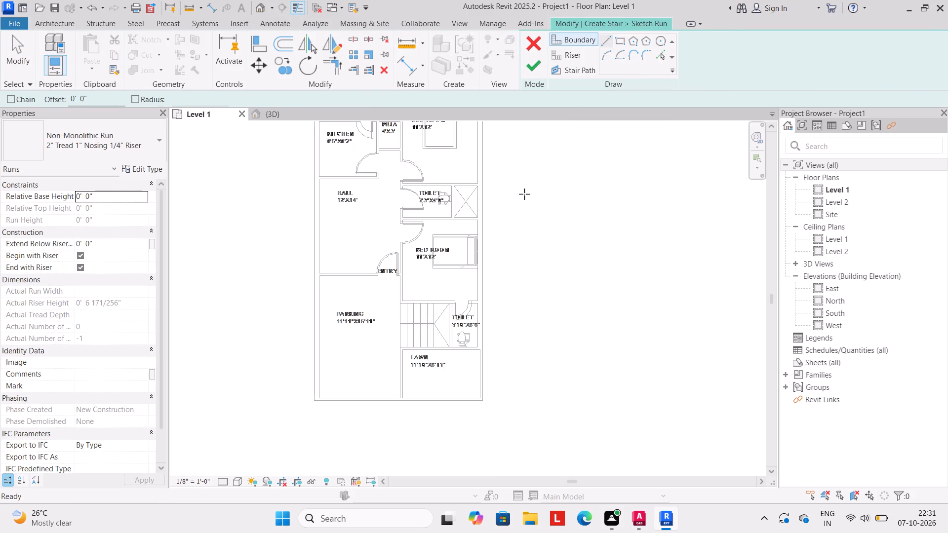
pyautogui.scroll(4, 427, 327)
pyautogui.scroll(4, 386, 294)
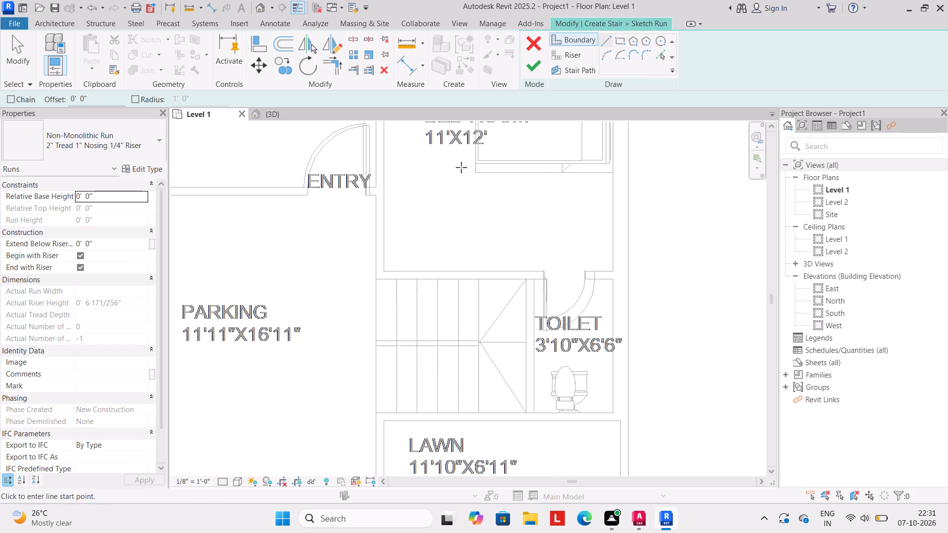
pyautogui.click(606, 38)
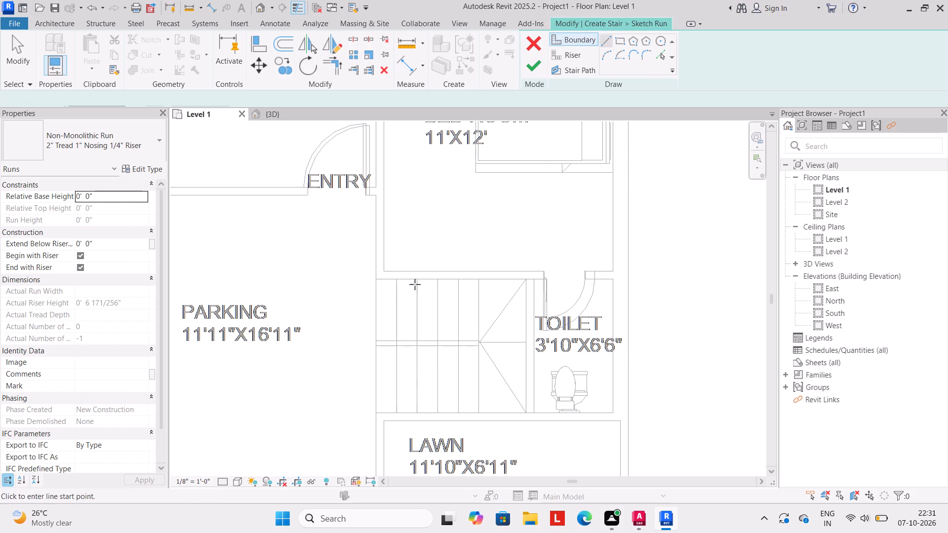
pyautogui.click(376, 279)
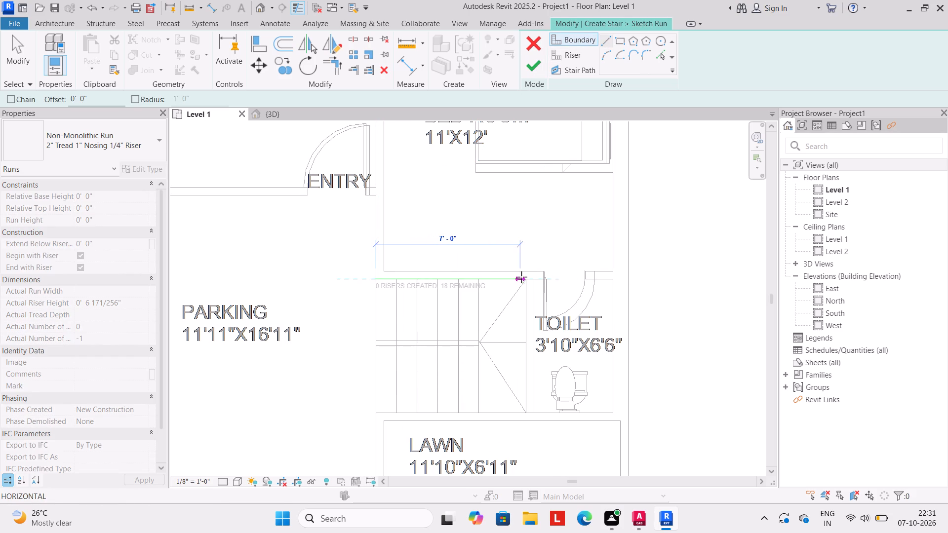
pyautogui.moveTo(526, 279); pyautogui.dragTo(526, 285)
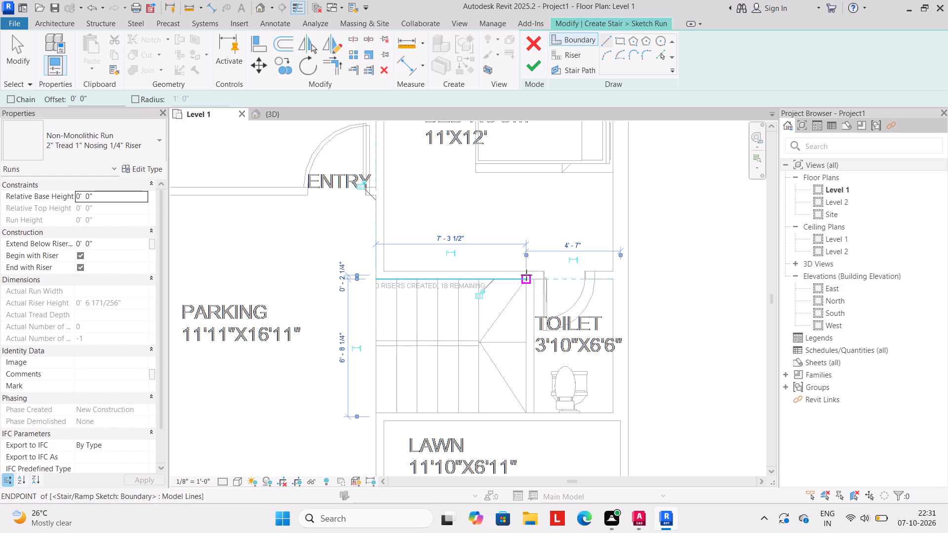
pyautogui.click(526, 278)
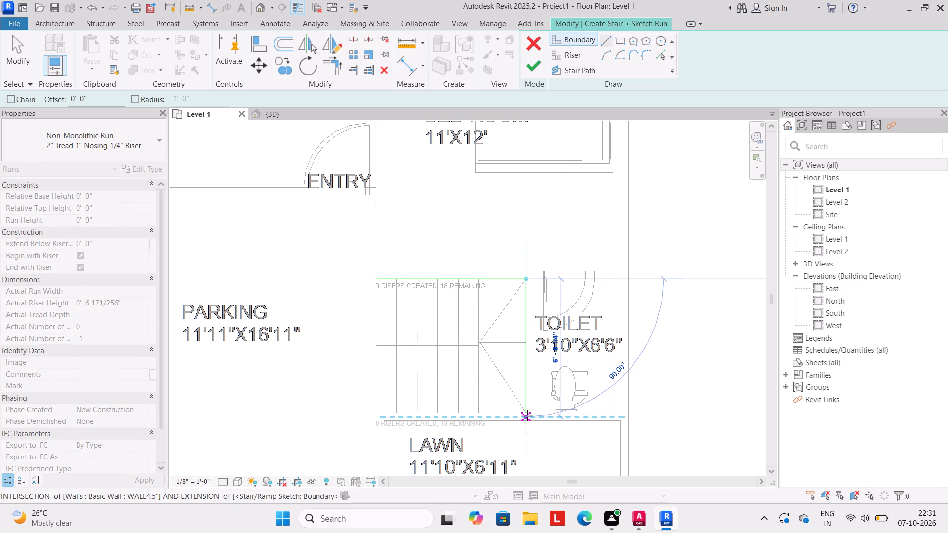
pyautogui.click(525, 414)
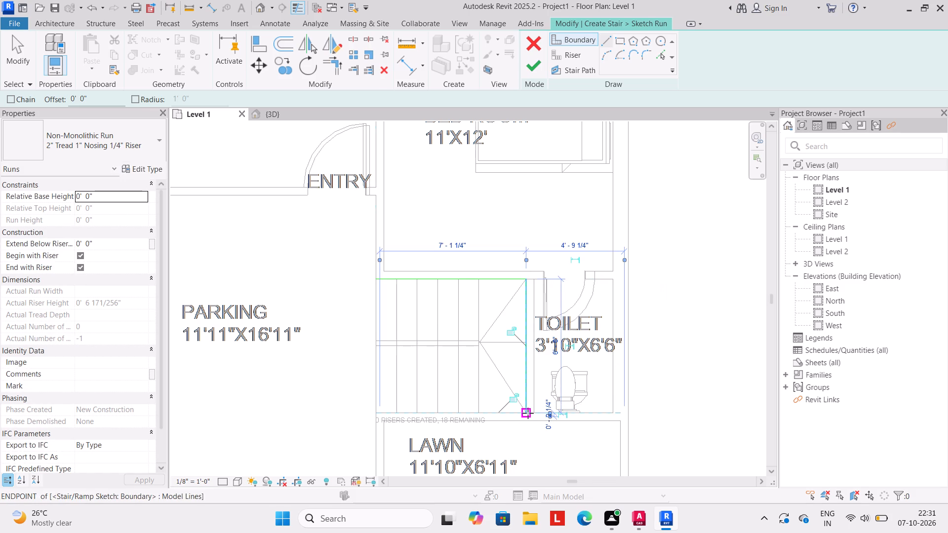
pyautogui.click(528, 411)
pyautogui.click(377, 414)
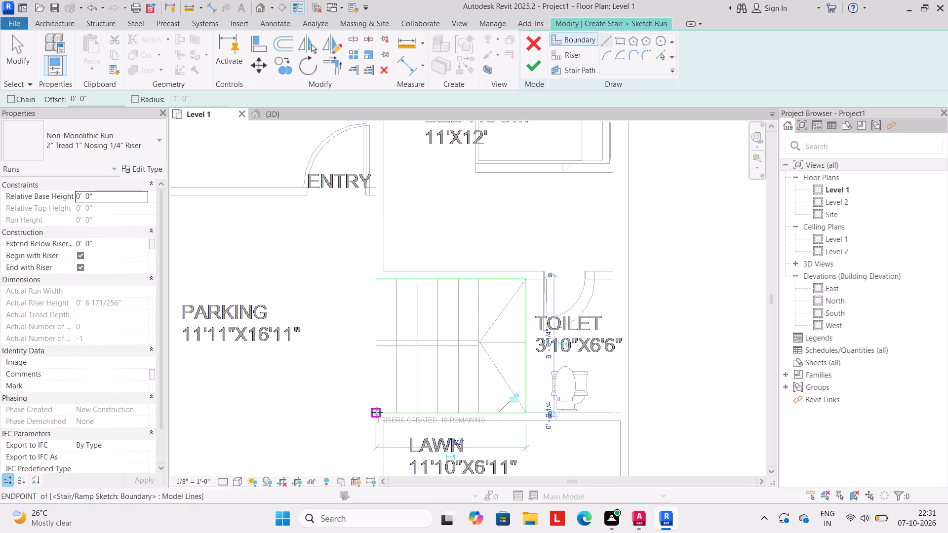
pyautogui.press('Escape')
# Trace the stair's inner boundary around the narrow gap between the two flights, about 5'-0" long and 3" wide, open toward the parking.
pyautogui.scroll(3, 391, 364)
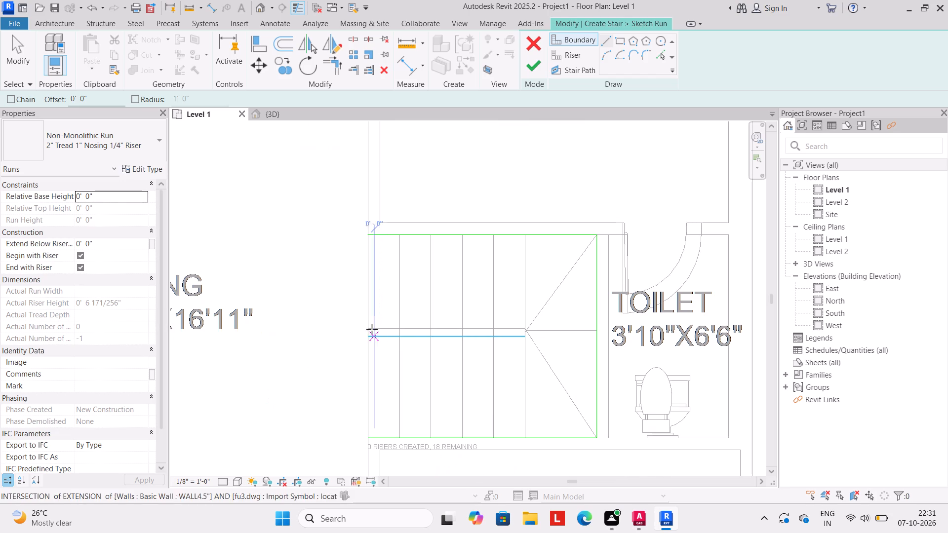
pyautogui.click(369, 327)
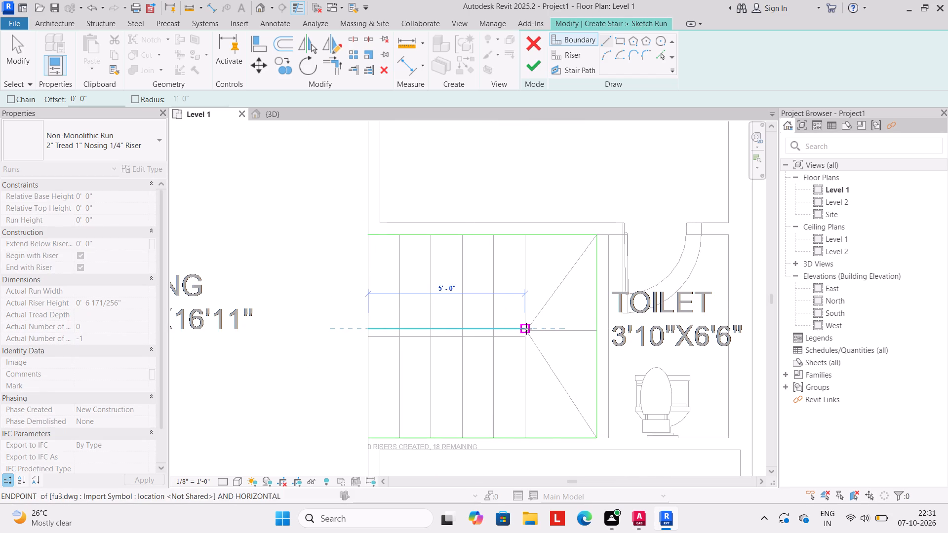
pyautogui.click(526, 329)
pyautogui.click(524, 330)
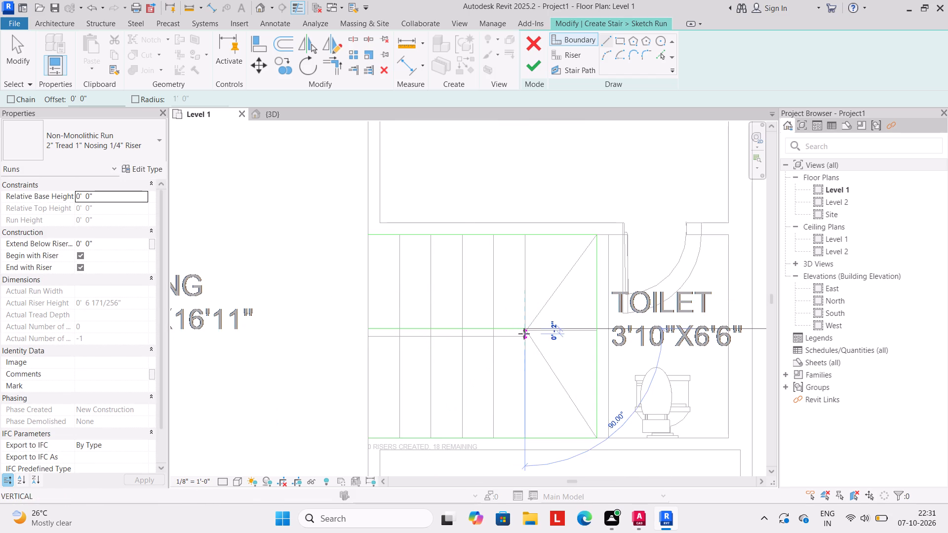
pyautogui.click(523, 338)
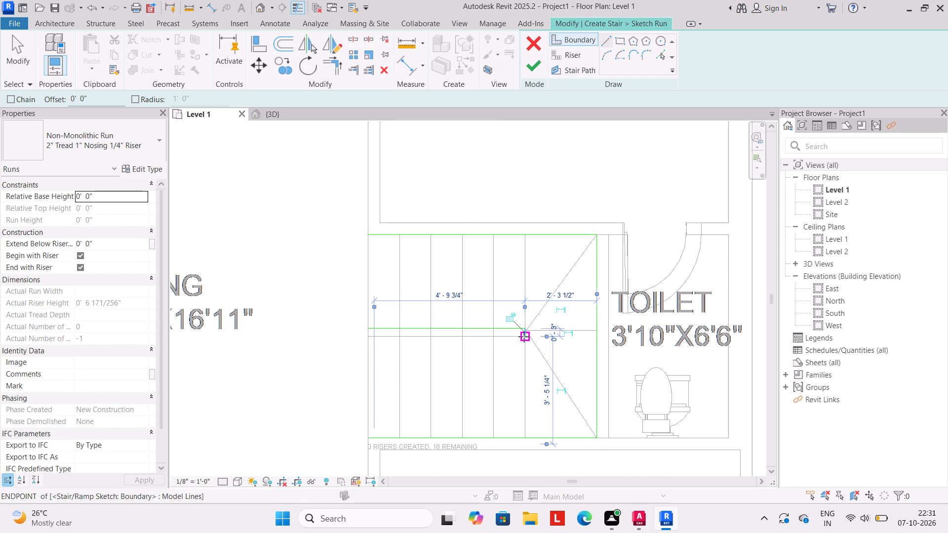
pyautogui.click(524, 337)
pyautogui.click(367, 336)
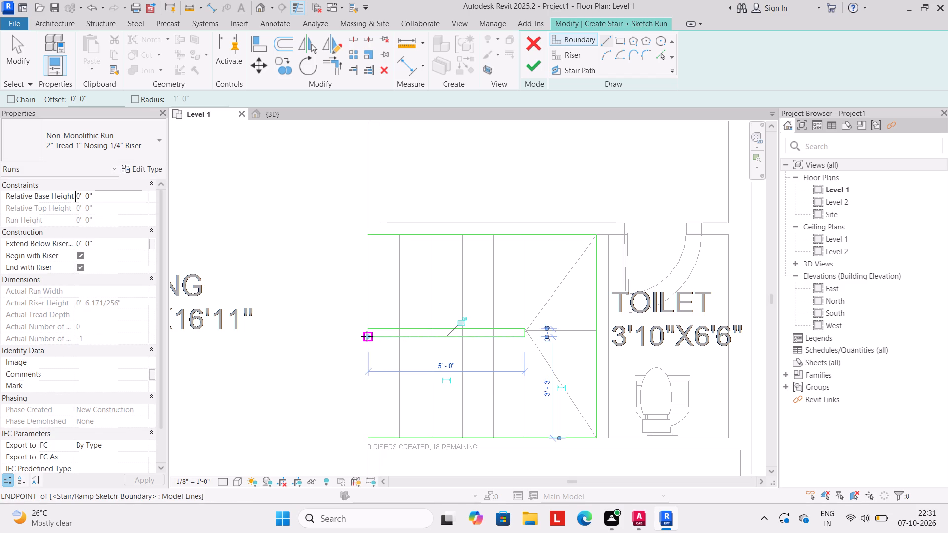
pyautogui.press('Escape')
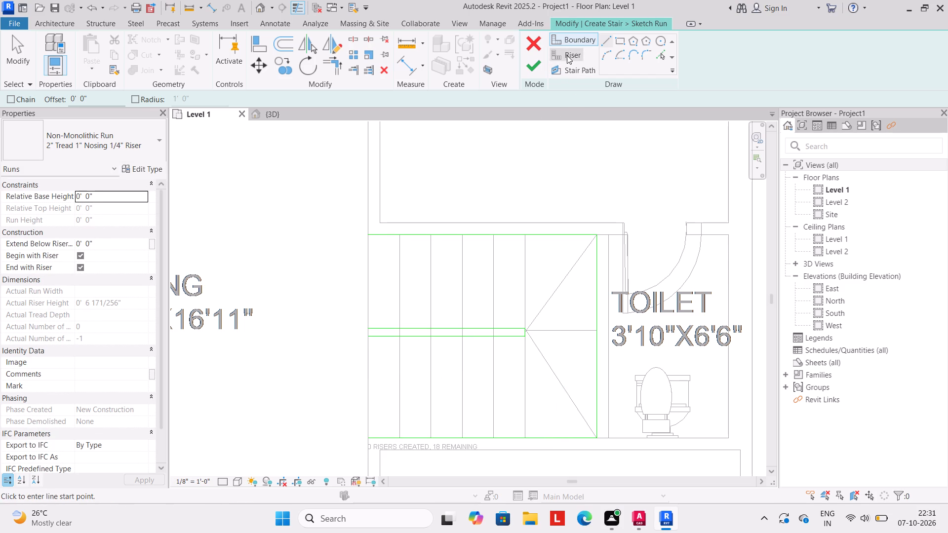
# Draw the first riser line across the bedroom-side flight at its parking end, from outer to inner boundary.
pyautogui.click(567, 55)
pyautogui.click(607, 39)
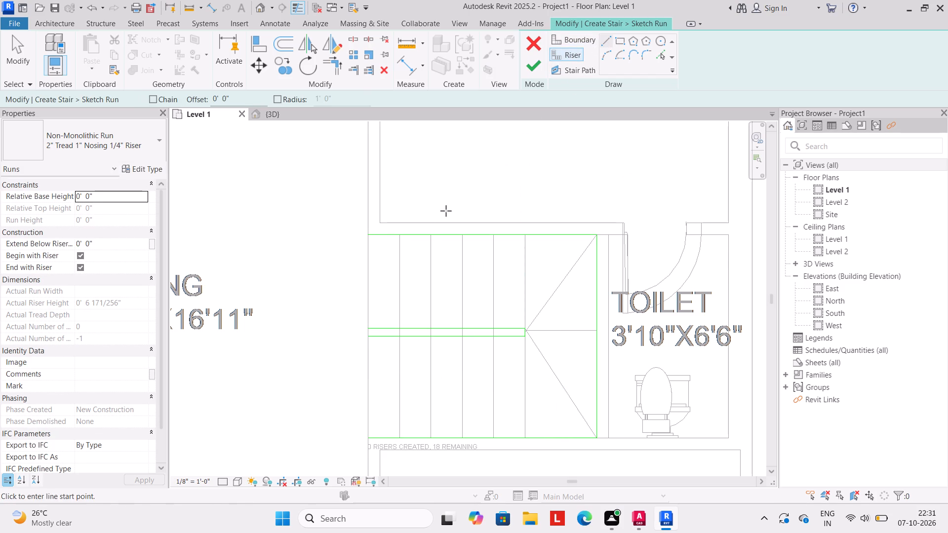
pyautogui.click(366, 234)
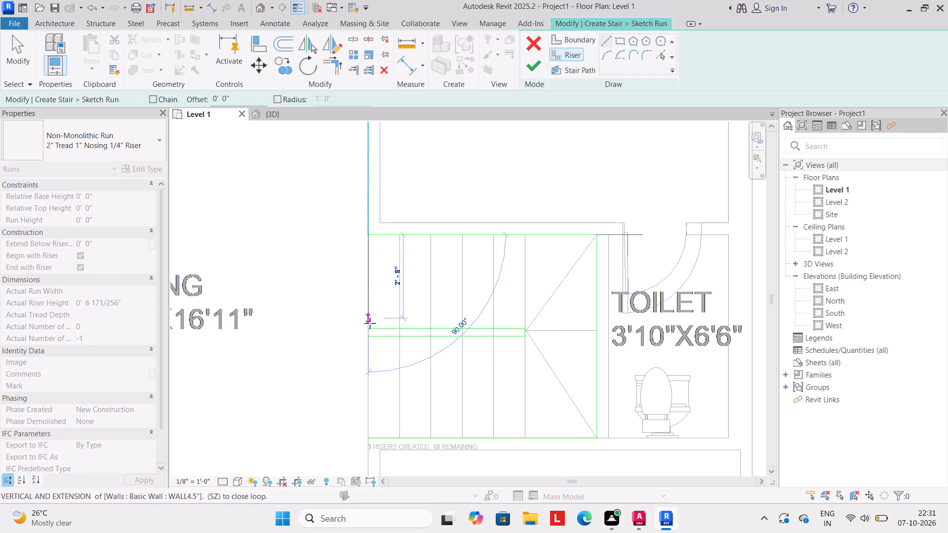
pyautogui.click(369, 330)
pyautogui.press('Escape')
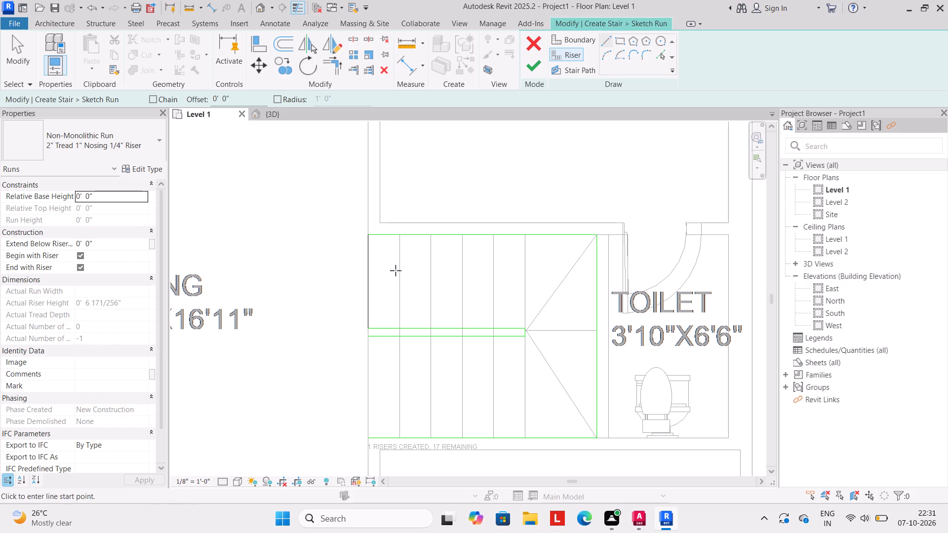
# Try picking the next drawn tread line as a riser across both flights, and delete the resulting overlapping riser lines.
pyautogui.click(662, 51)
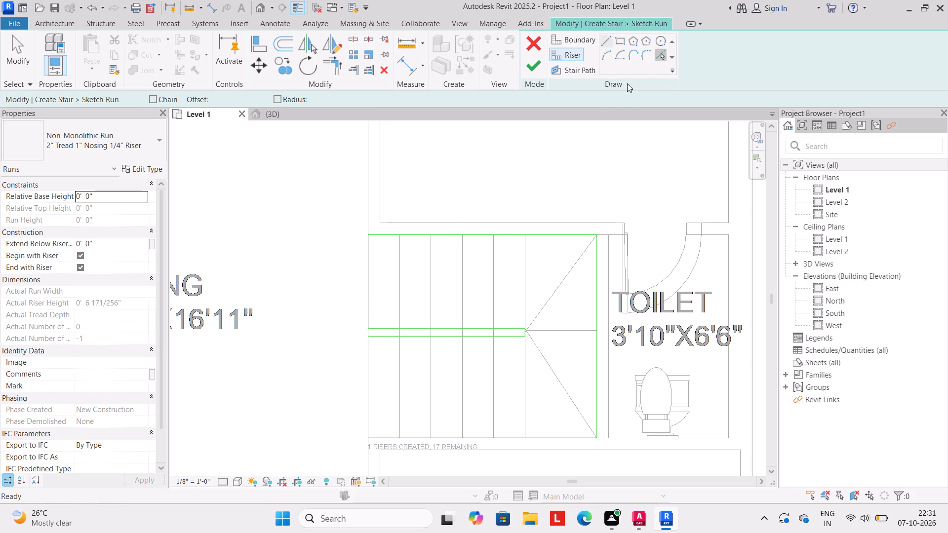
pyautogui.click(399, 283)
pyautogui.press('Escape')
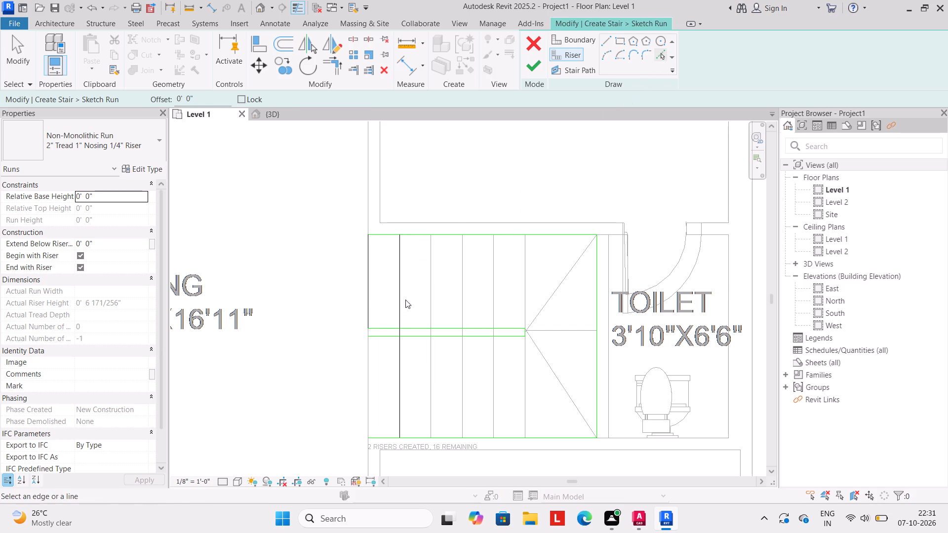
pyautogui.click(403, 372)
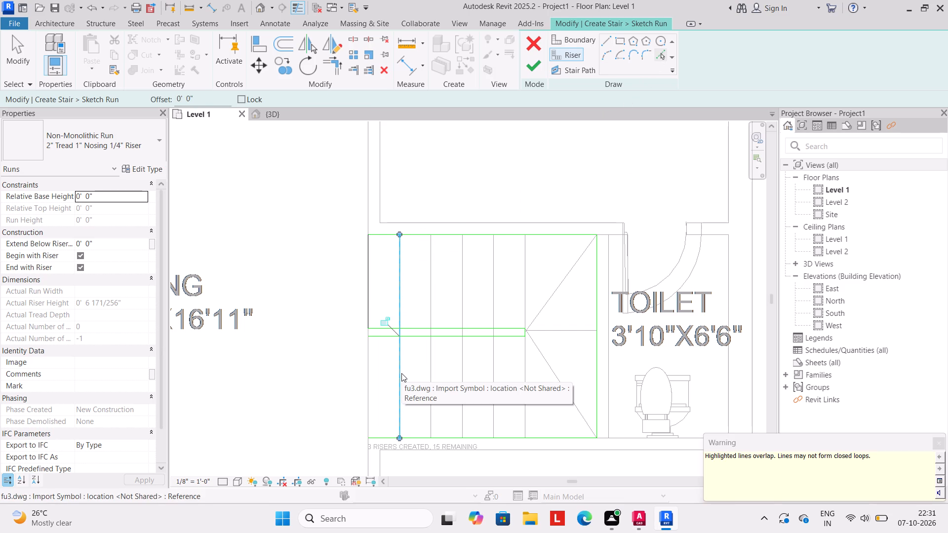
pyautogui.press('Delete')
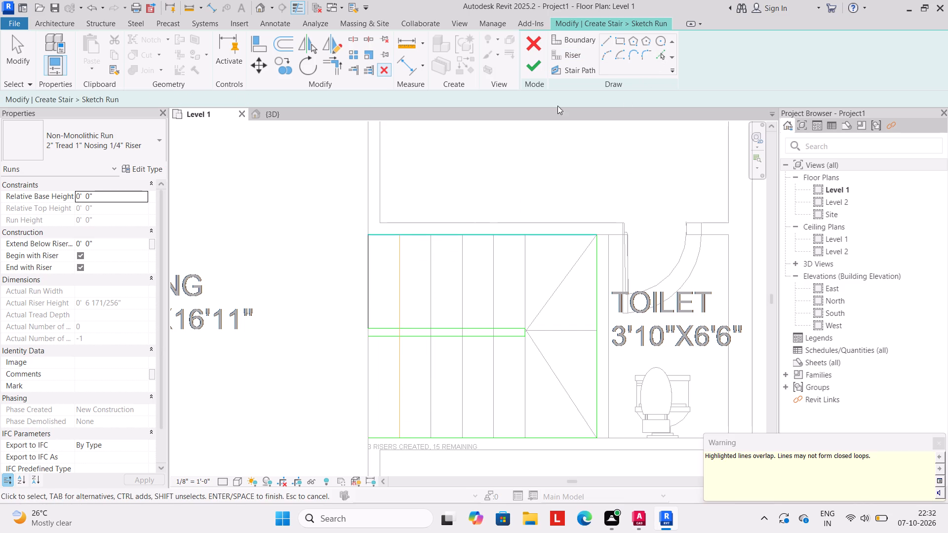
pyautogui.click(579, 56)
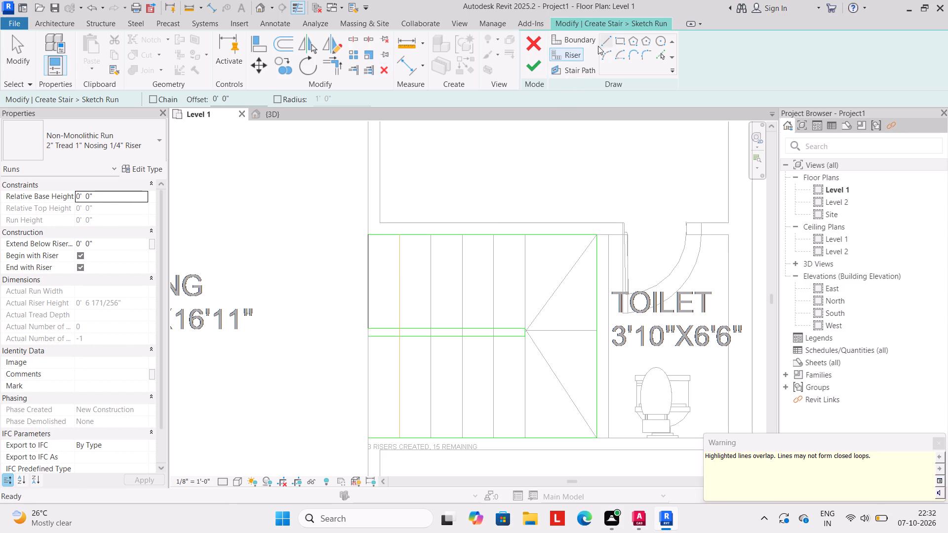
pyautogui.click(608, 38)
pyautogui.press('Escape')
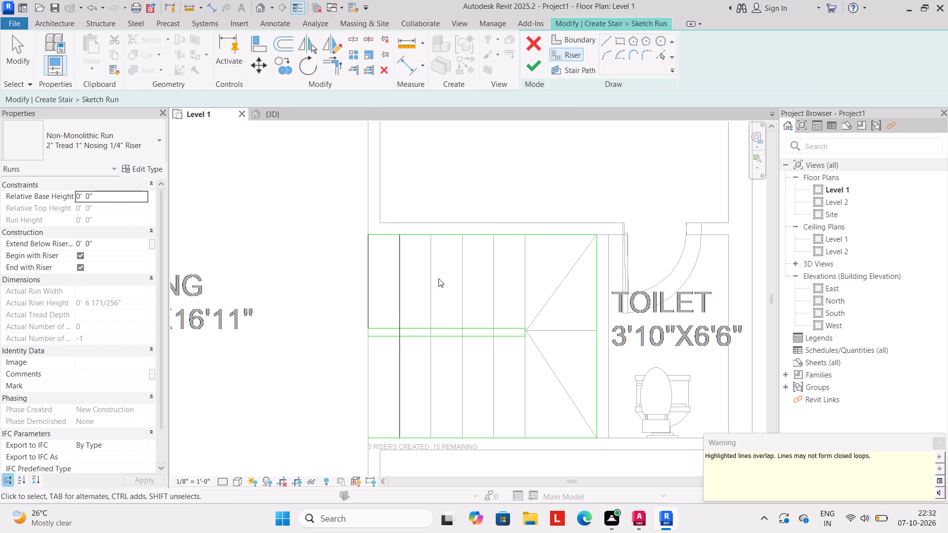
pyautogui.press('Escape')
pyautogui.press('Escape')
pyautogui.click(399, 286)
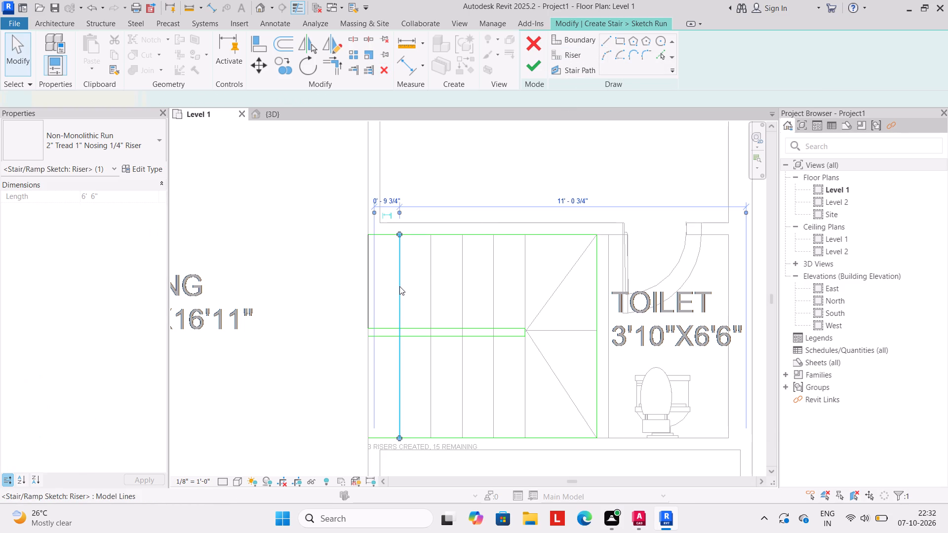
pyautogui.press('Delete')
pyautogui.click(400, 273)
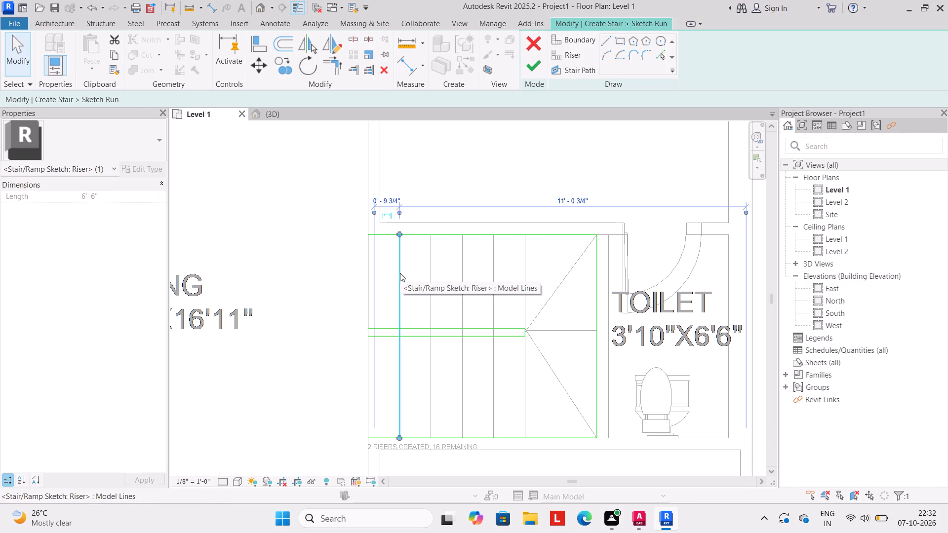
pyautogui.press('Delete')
# Draw five more riser lines across the bedroom-side flight over the drawn treads, about 3'-0" long and 1'-0" apart.
pyautogui.click(571, 60)
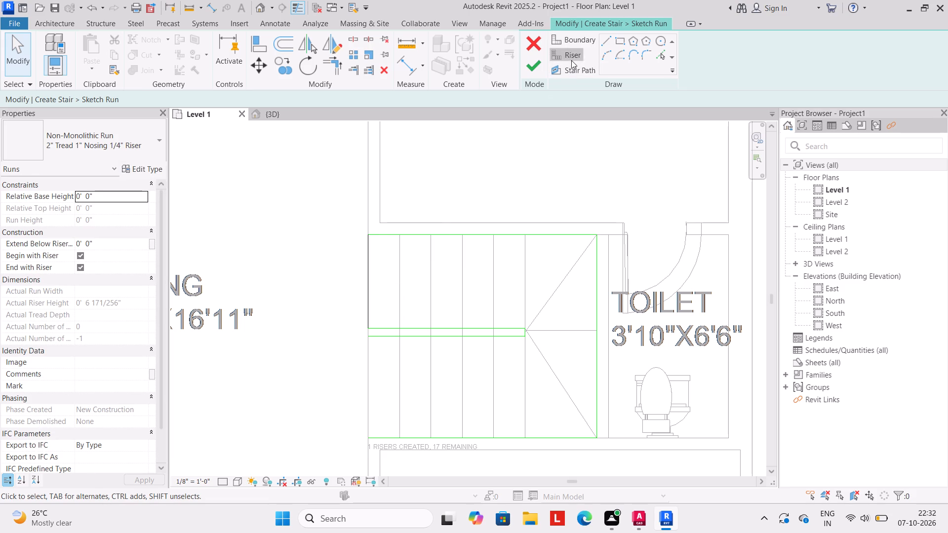
pyautogui.click(608, 36)
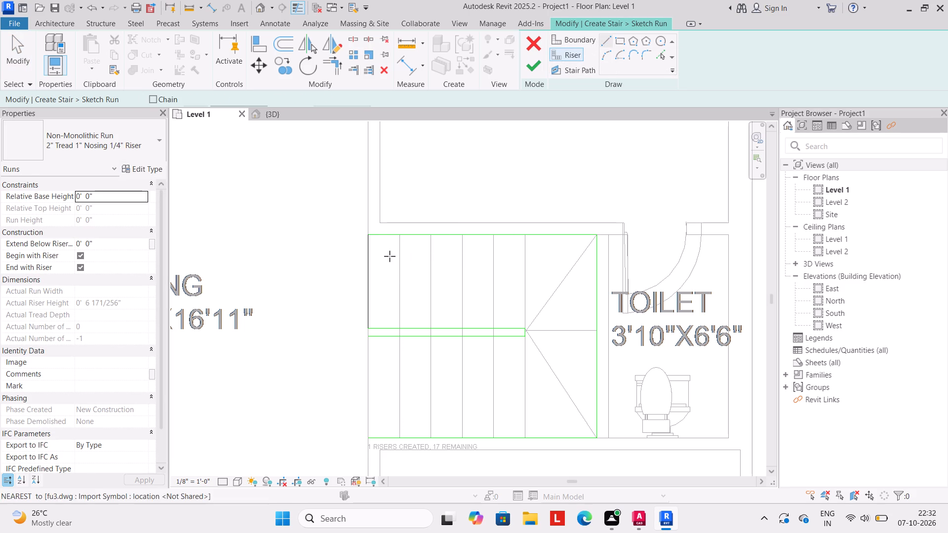
pyautogui.click(399, 235)
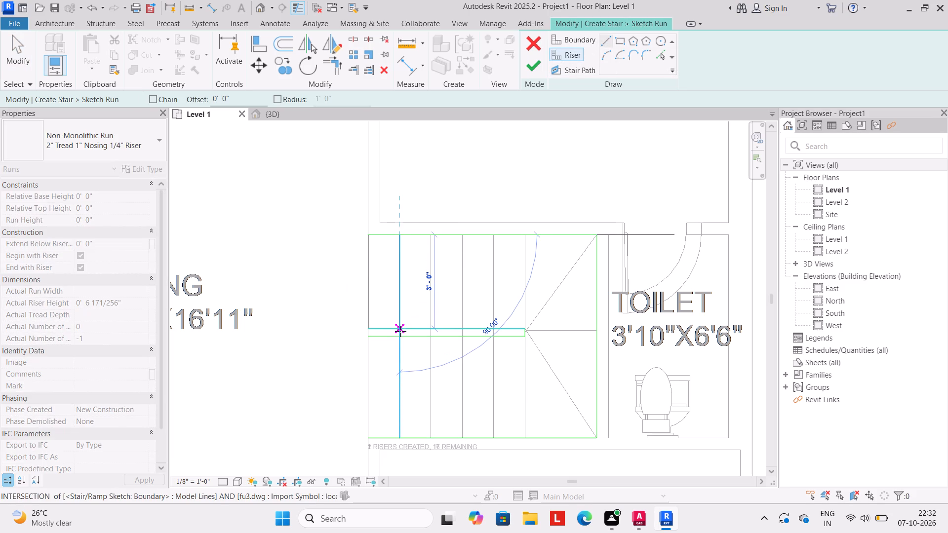
pyautogui.click(399, 327)
pyautogui.press('Escape')
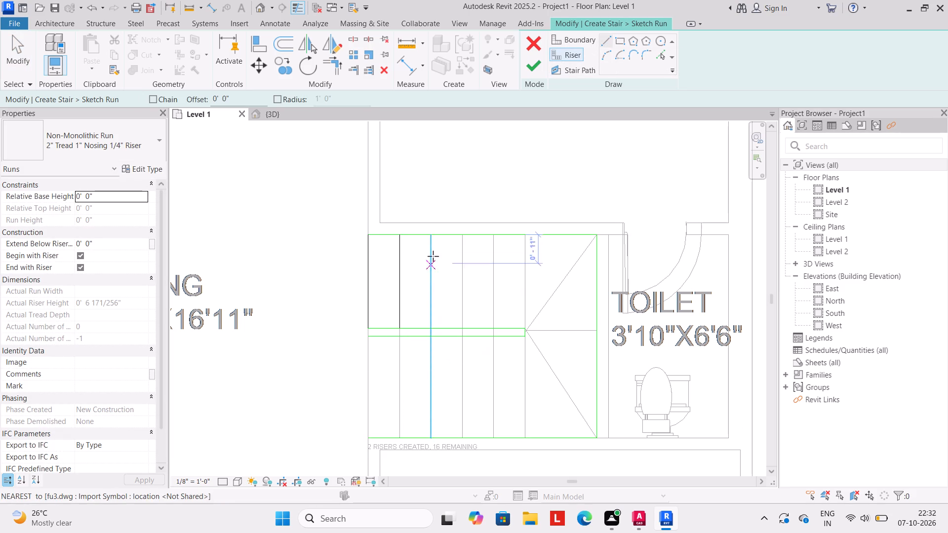
pyautogui.click(432, 232)
pyautogui.click(429, 329)
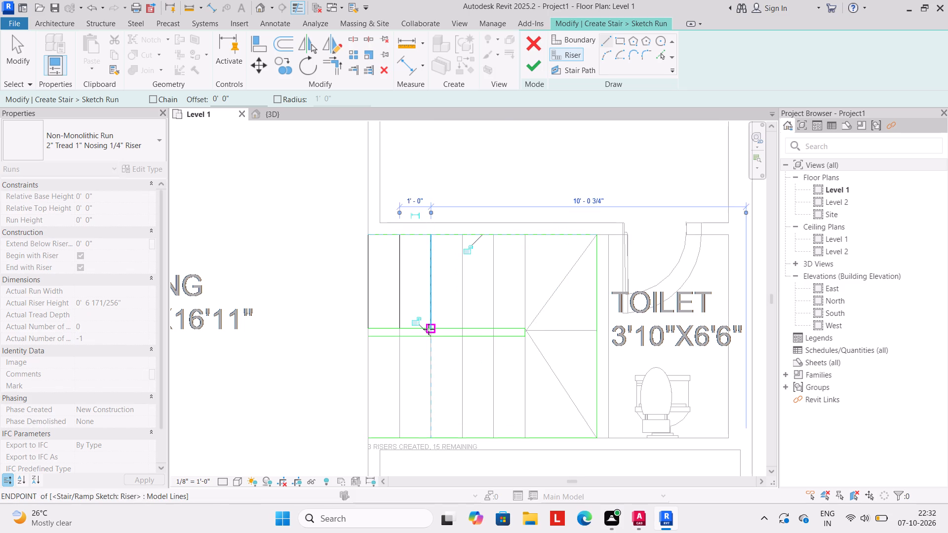
pyautogui.press('Escape')
pyautogui.click(464, 236)
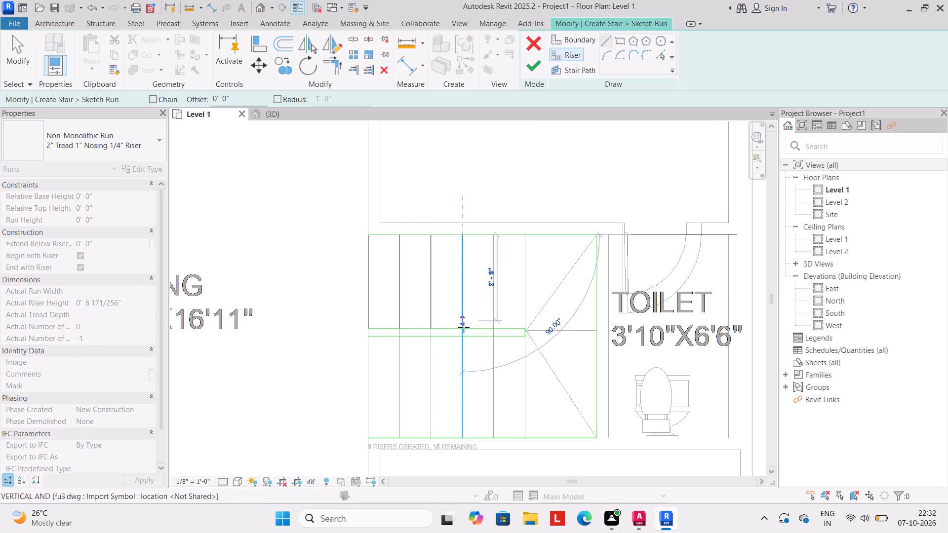
pyautogui.click(464, 330)
pyautogui.click(494, 233)
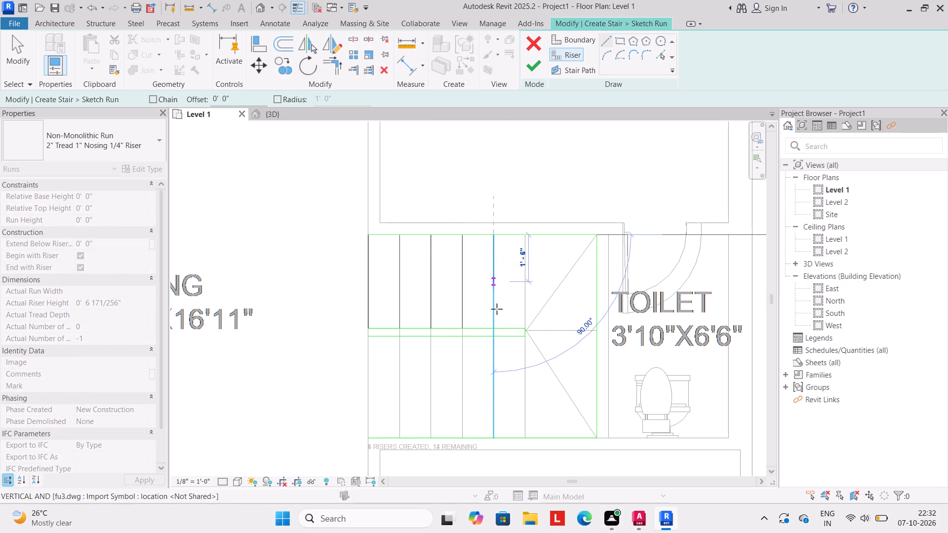
pyautogui.click(495, 330)
pyautogui.click(527, 238)
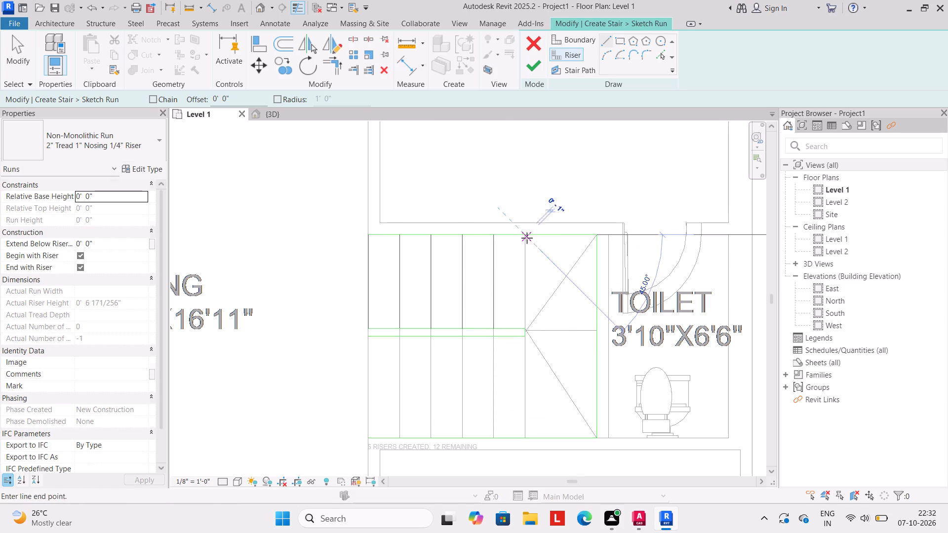
pyautogui.click(521, 327)
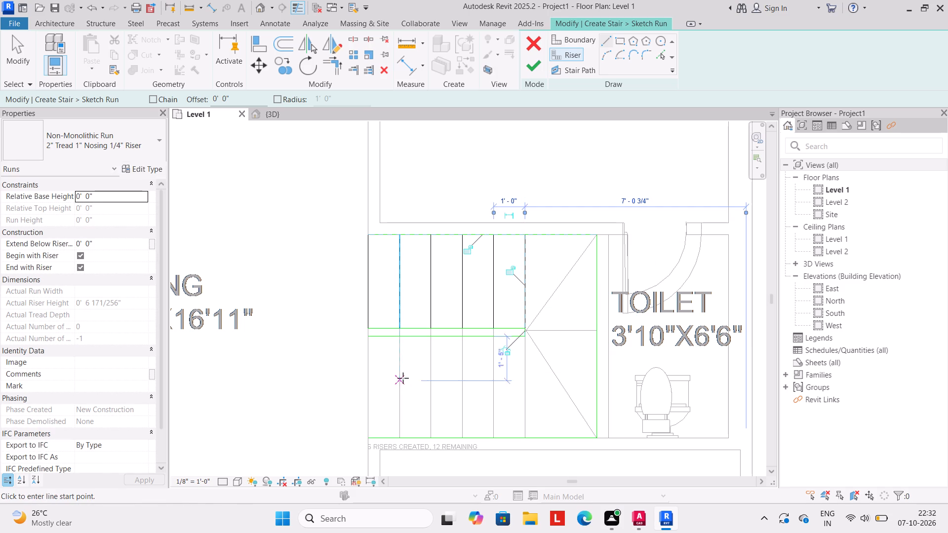
# Draw six riser lines across the lawn-side flight from inner to outer boundary, about 3'-3" long and 1'-0" apart.
pyautogui.click(367, 338)
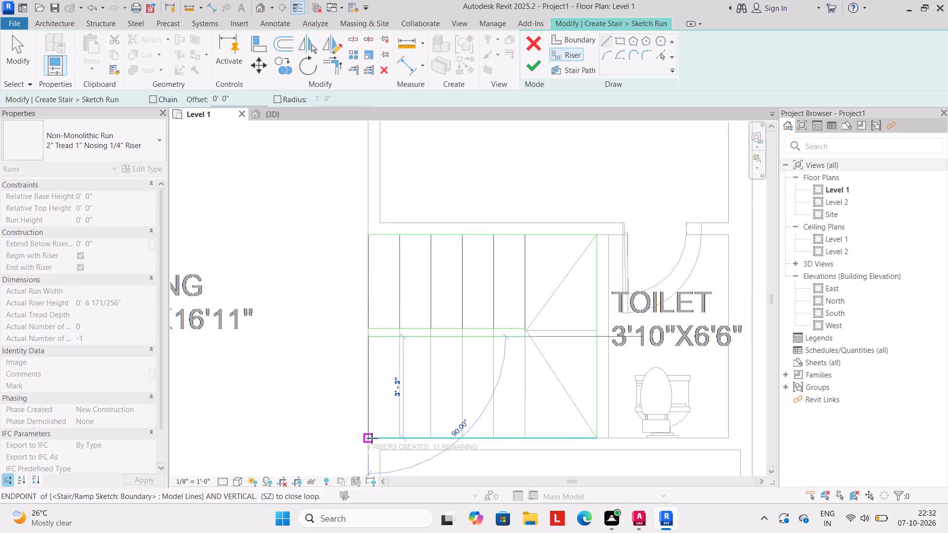
pyautogui.click(372, 438)
pyautogui.press('Escape')
pyautogui.click(399, 336)
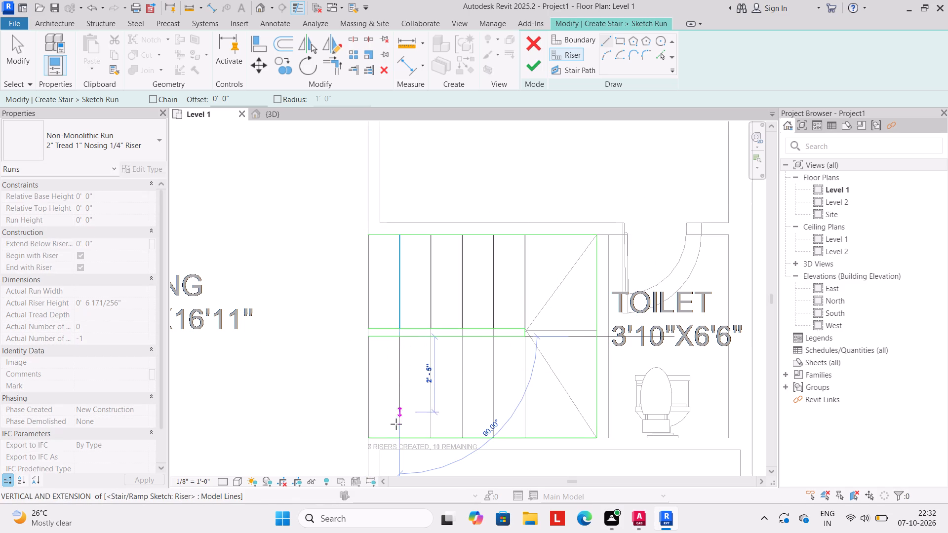
pyautogui.click(398, 440)
pyautogui.press('Escape')
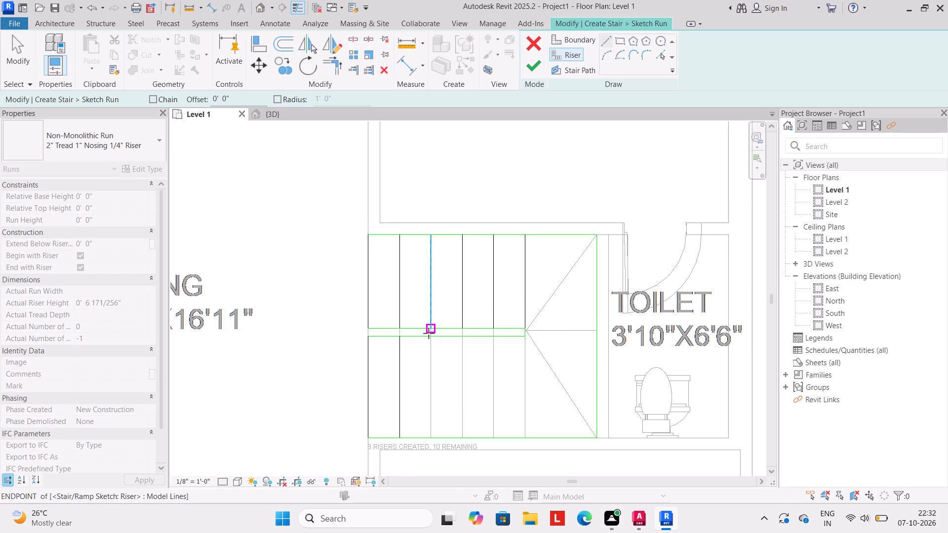
pyautogui.click(432, 337)
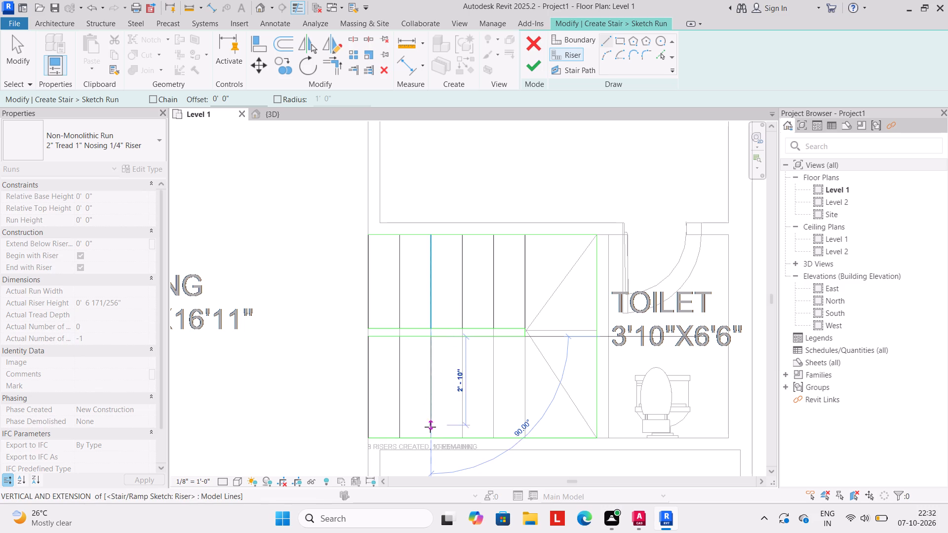
pyautogui.click(431, 438)
pyautogui.click(465, 338)
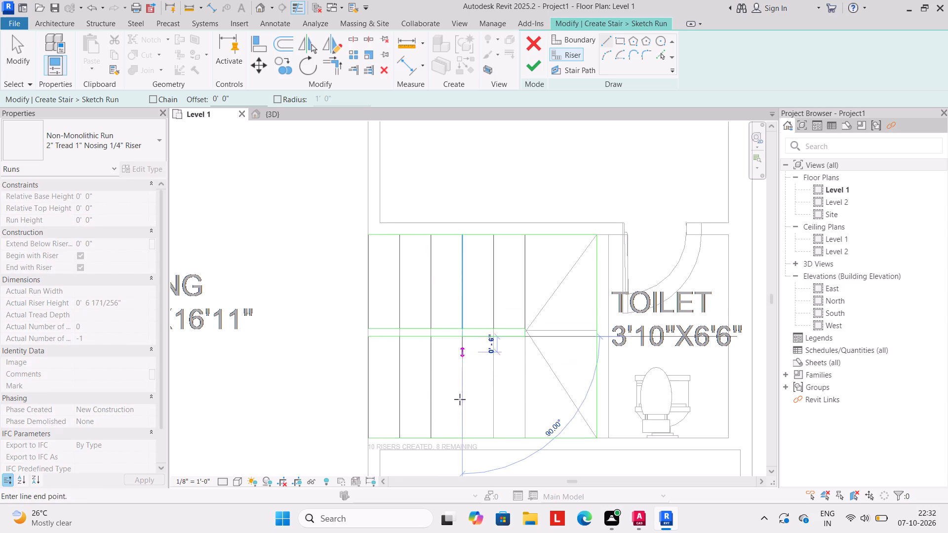
pyautogui.click(463, 439)
pyautogui.click(496, 335)
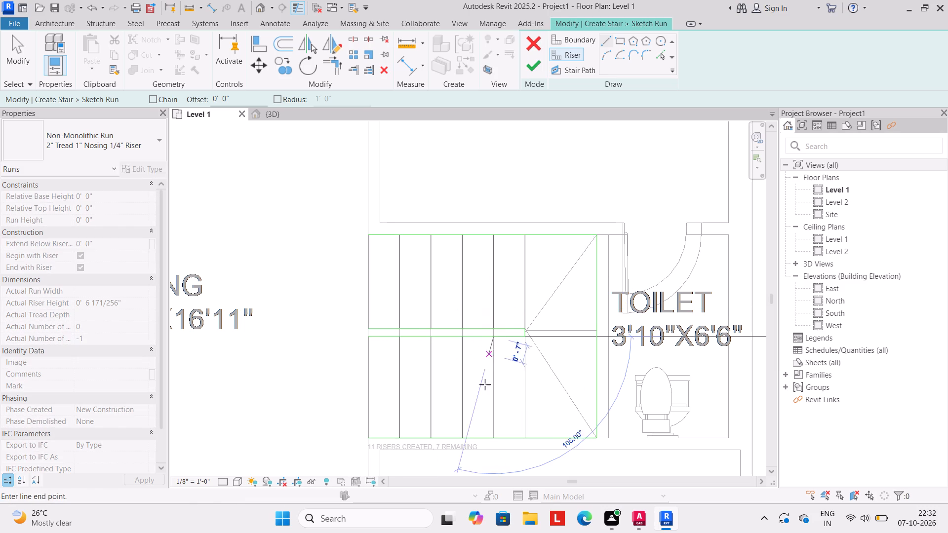
pyautogui.click(492, 435)
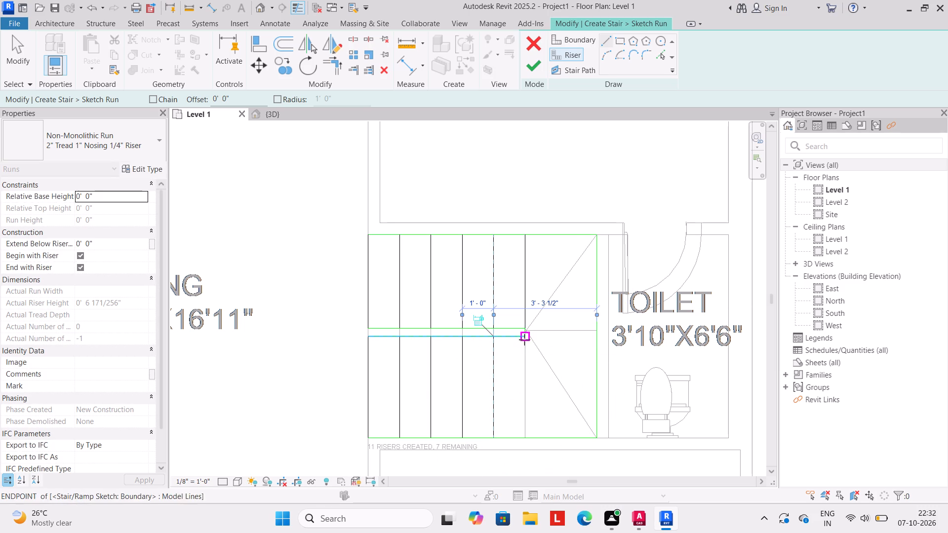
pyautogui.click(524, 338)
pyautogui.click(524, 437)
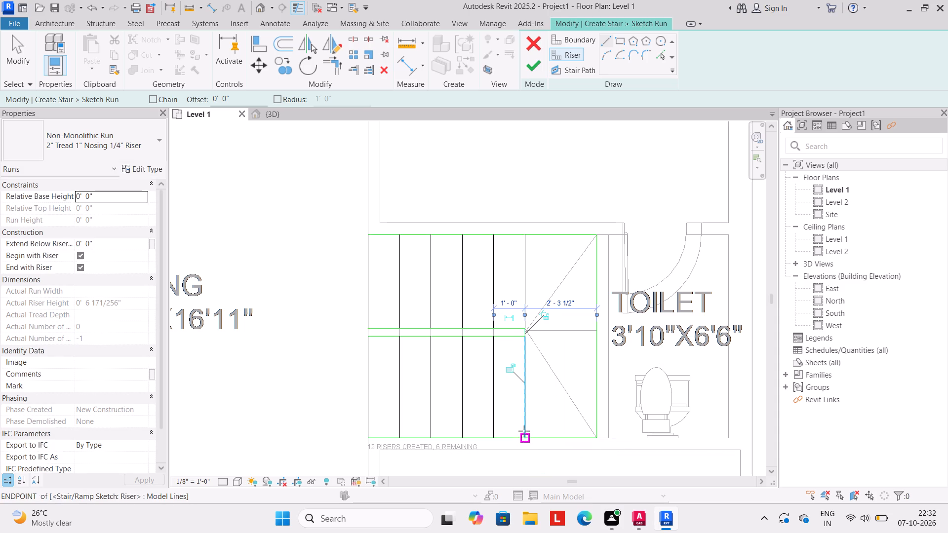
# Draw the U-shaped stair path from the bedroom-side flight's first riser, about 5'-8" in, 3'-3" across, and back along the lawn-side flight.
pyautogui.click(577, 68)
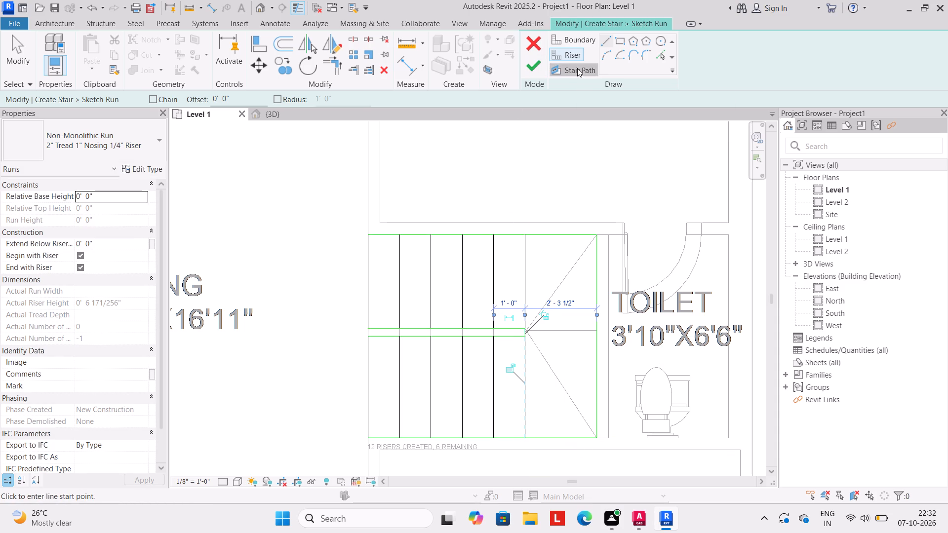
pyautogui.click(605, 36)
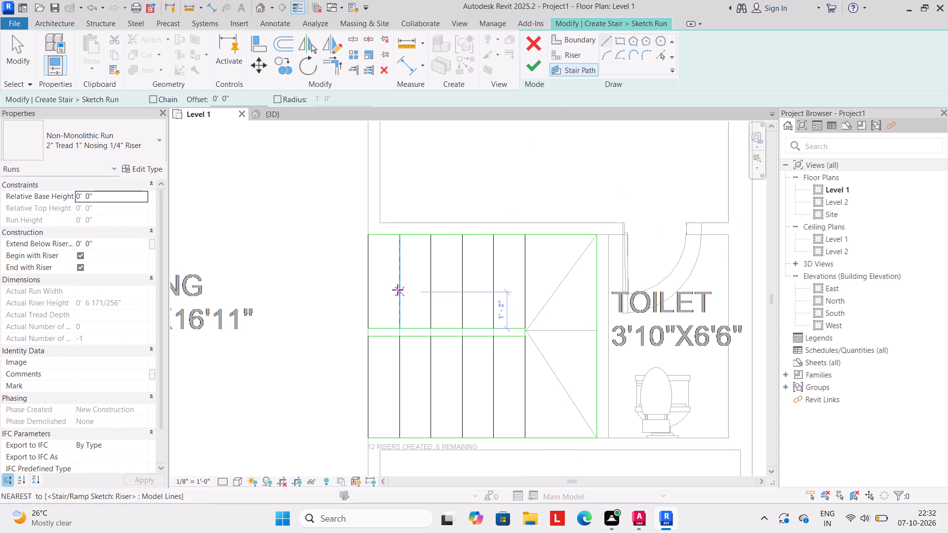
pyautogui.click(368, 283)
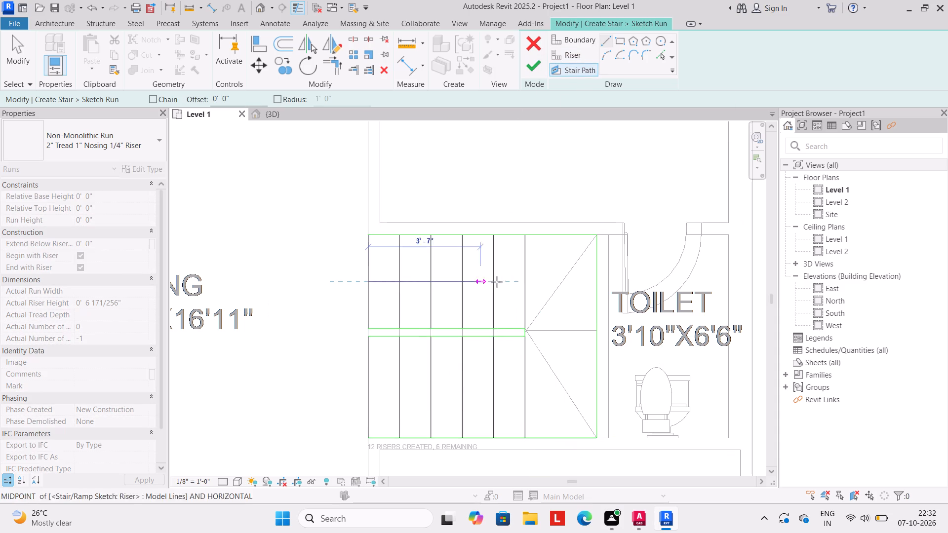
pyautogui.click(547, 282)
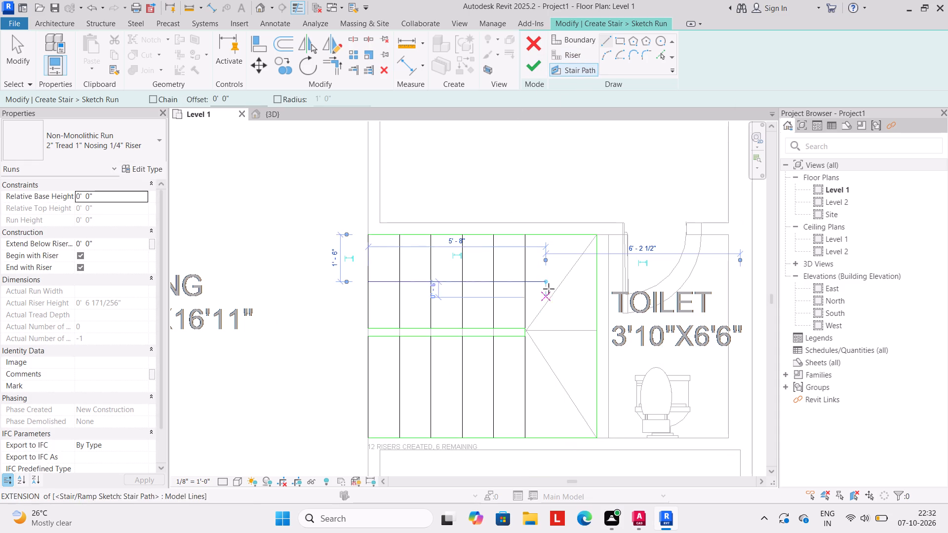
pyautogui.click(547, 284)
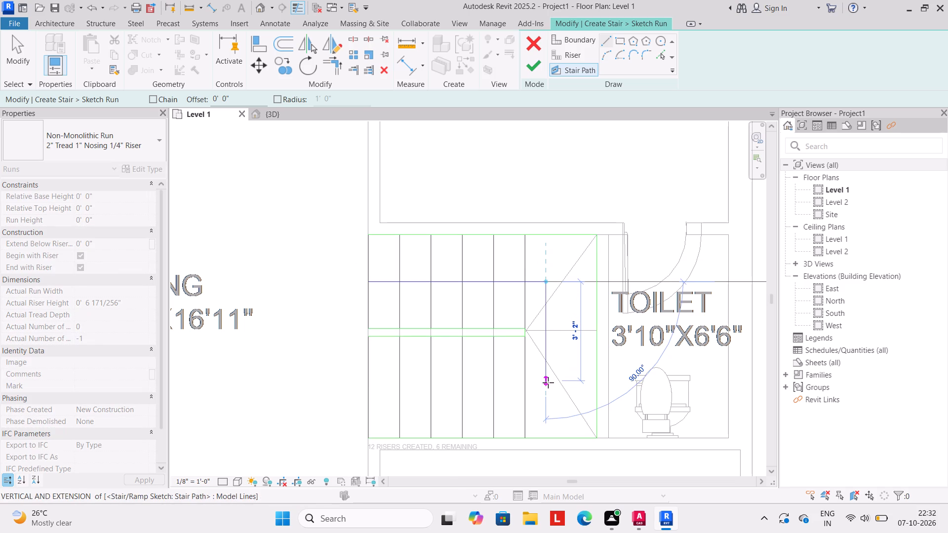
pyautogui.click(548, 383)
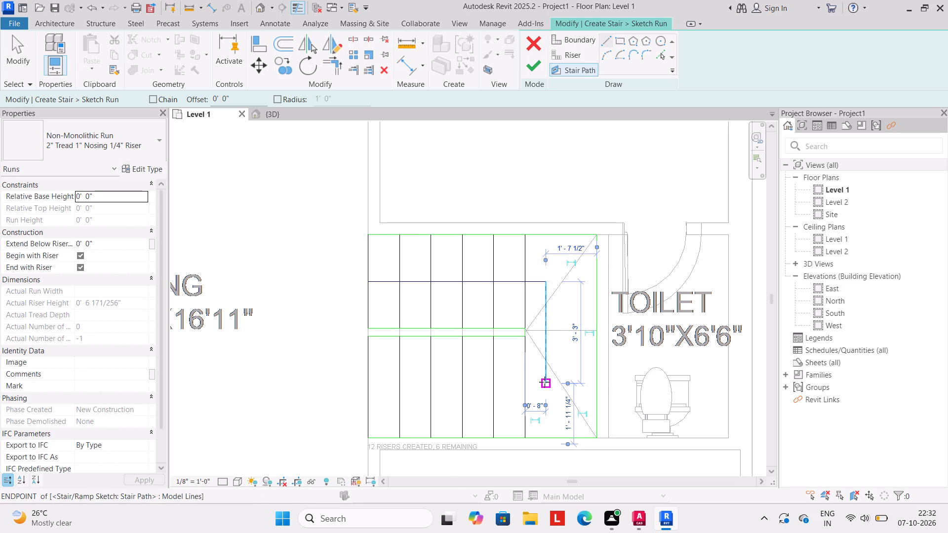
pyautogui.click(545, 382)
pyautogui.click(370, 387)
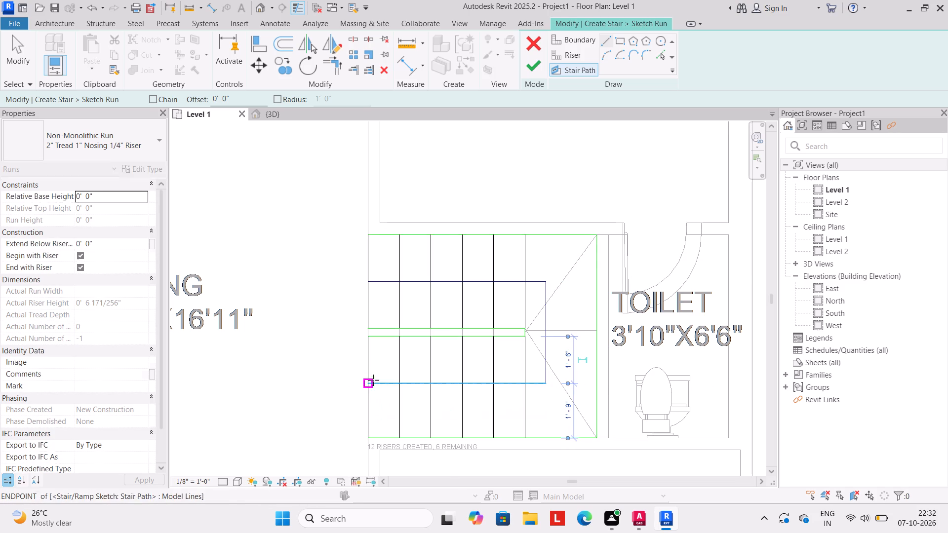
# Finish the run sketch, switch to the 3D view and complete the staircase.
pyautogui.click(534, 60)
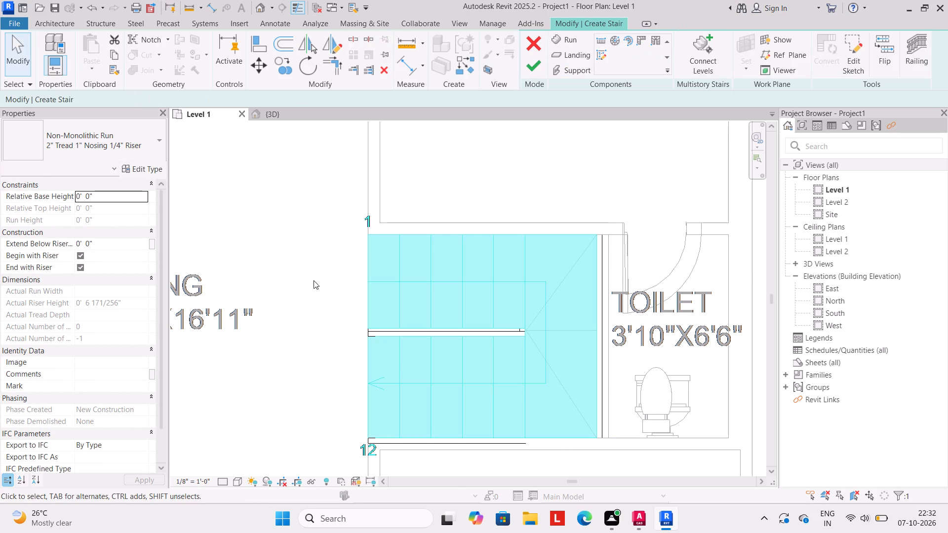
pyautogui.click(304, 280)
pyautogui.scroll(-5, 304, 280)
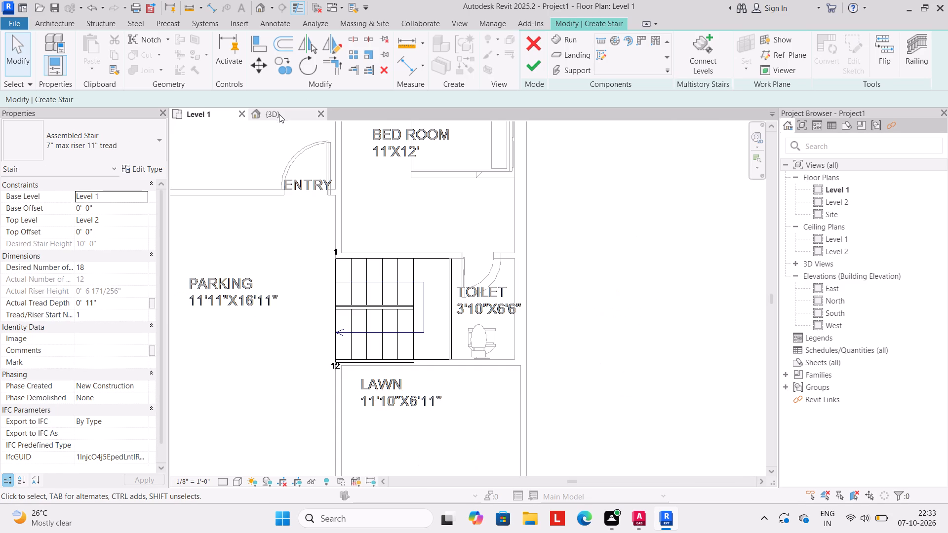
pyautogui.click(279, 114)
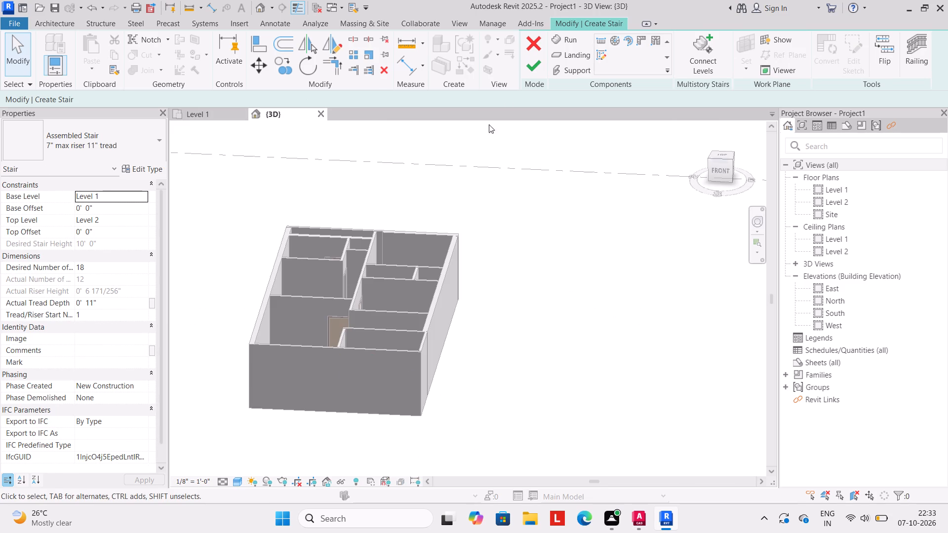
pyautogui.click(532, 68)
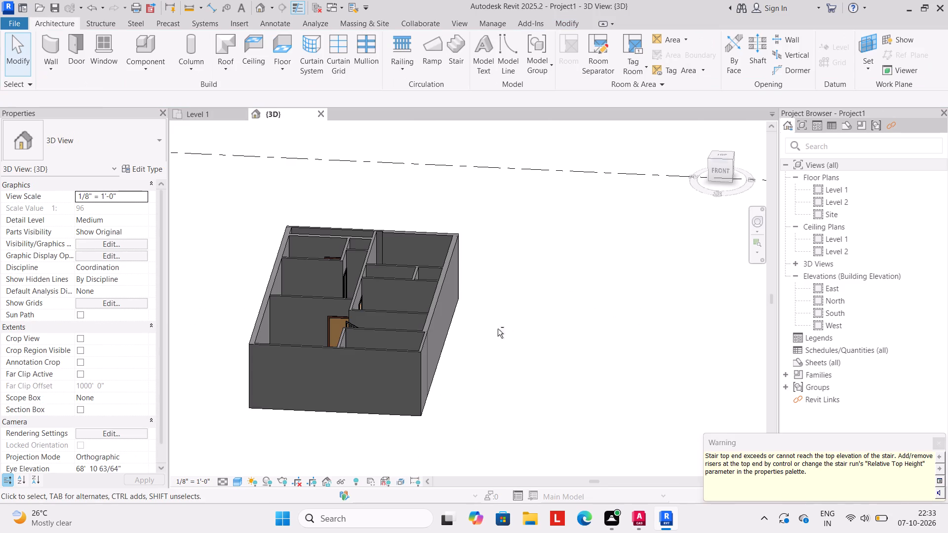
# Examine the finished staircase inside the house in 3D, and return to the Level 1 floor plan to review the whole layout.
pyautogui.keyDown('shift'); pyautogui.moveTo(498, 329); pyautogui.dragTo(505, 344, button='middle'); pyautogui.keyUp('shift')
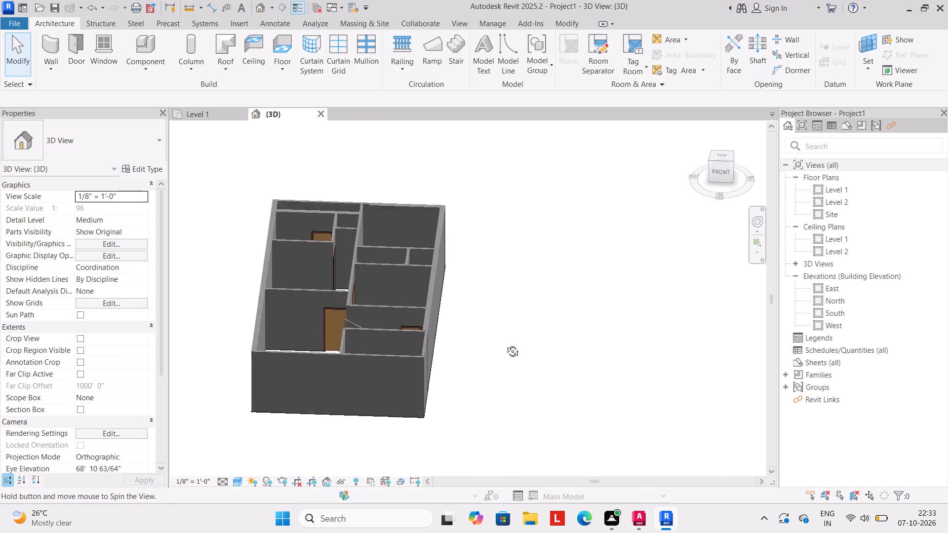
pyautogui.keyDown('shift'); pyautogui.moveTo(505, 344); pyautogui.dragTo(506, 342, button='middle'); pyautogui.keyUp('shift')
pyautogui.keyDown('shift'); pyautogui.moveTo(419, 384); pyautogui.dragTo(572, 515, button='middle'); pyautogui.keyUp('shift')
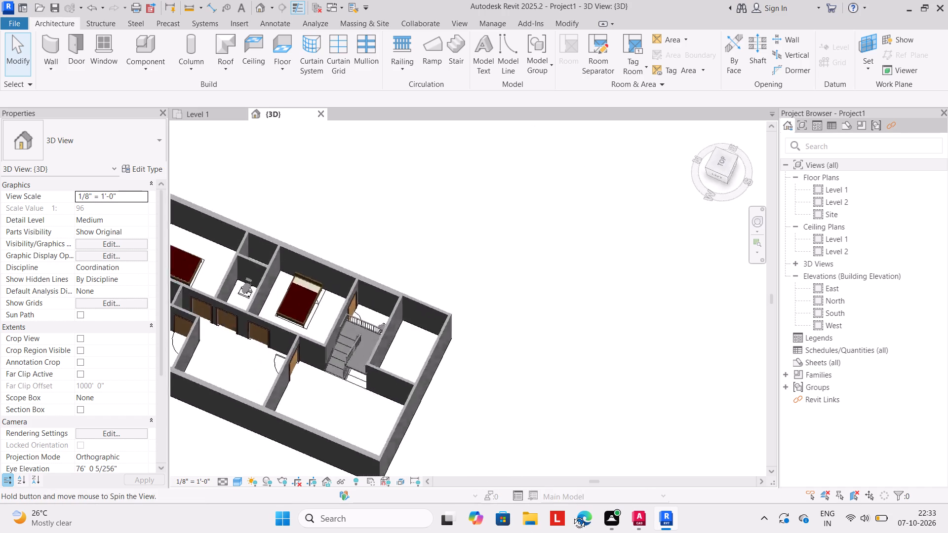
pyautogui.keyDown('shift'); pyautogui.moveTo(572, 515); pyautogui.dragTo(414, 381, button='middle'); pyautogui.keyUp('shift')
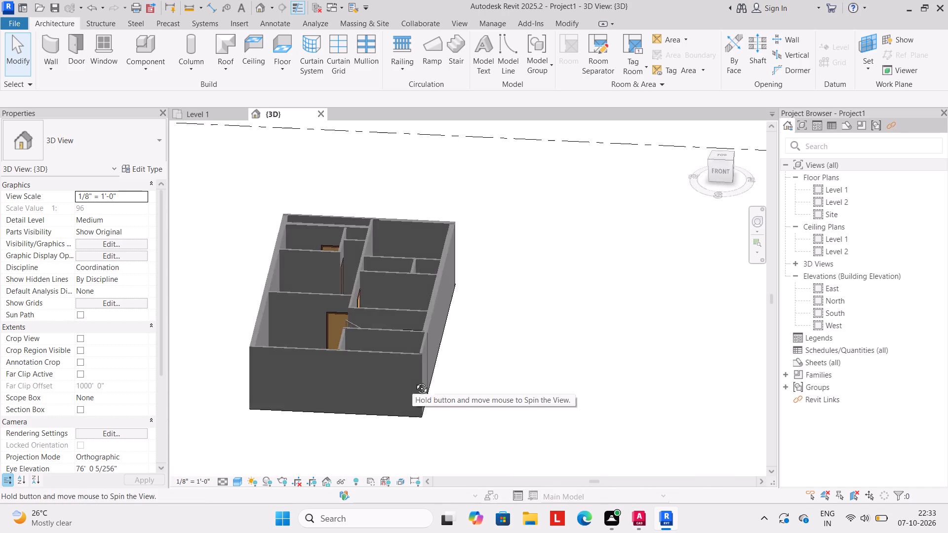
pyautogui.keyDown('shift'); pyautogui.moveTo(414, 381); pyautogui.dragTo(427, 398, button='middle'); pyautogui.keyUp('shift')
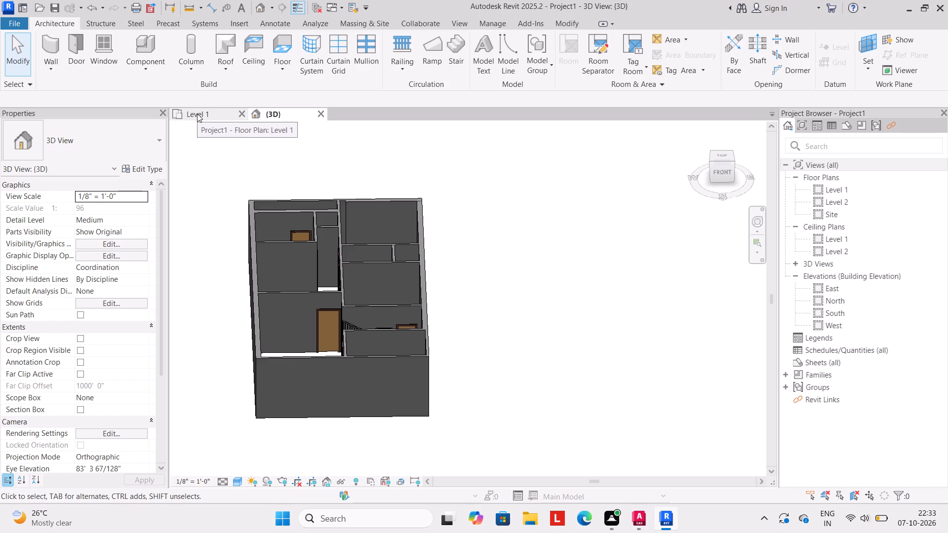
pyautogui.click(197, 114)
pyautogui.scroll(-4, 279, 248)
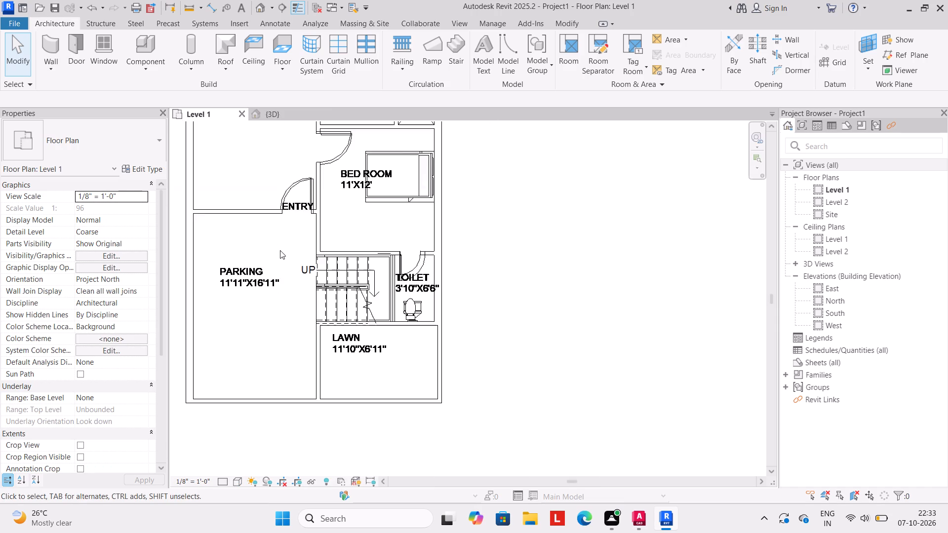
pyautogui.scroll(-3, 280, 254)
pyautogui.moveTo(278, 257); pyautogui.dragTo(306, 296, button='middle')
pyautogui.scroll(-2, 307, 296)
pyautogui.moveTo(306, 293); pyautogui.dragTo(315, 314, button='middle')
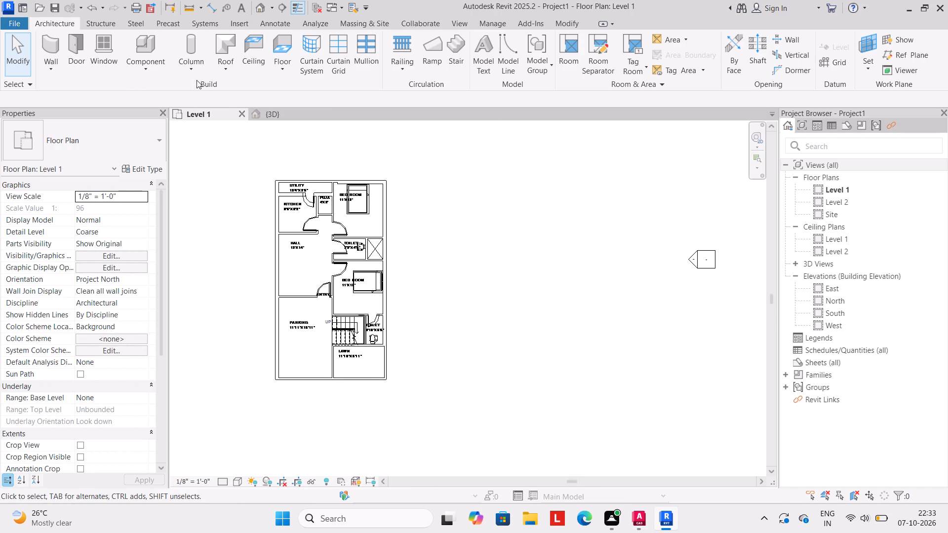
pyautogui.scroll(-1, 245, 216)
pyautogui.moveTo(245, 216); pyautogui.dragTo(279, 229, button='middle')
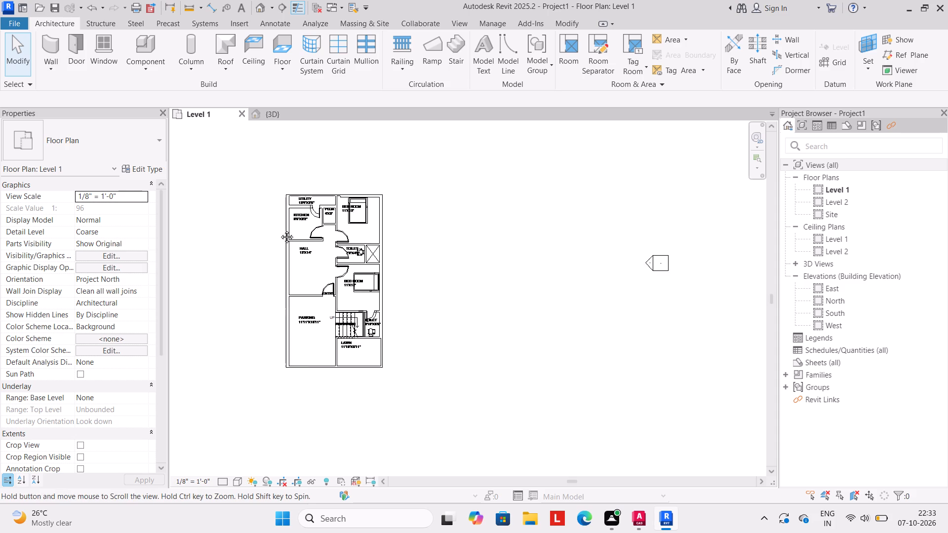
# Draw a rectangular WALL4.5" compound wall around the house, 6' high and about 39'-0" by 91'-0", and check it in 3D.
pyautogui.moveTo(279, 229); pyautogui.dragTo(309, 233, button='middle')
pyautogui.moveTo(247, 277); pyautogui.dragTo(245, 251, button='middle')
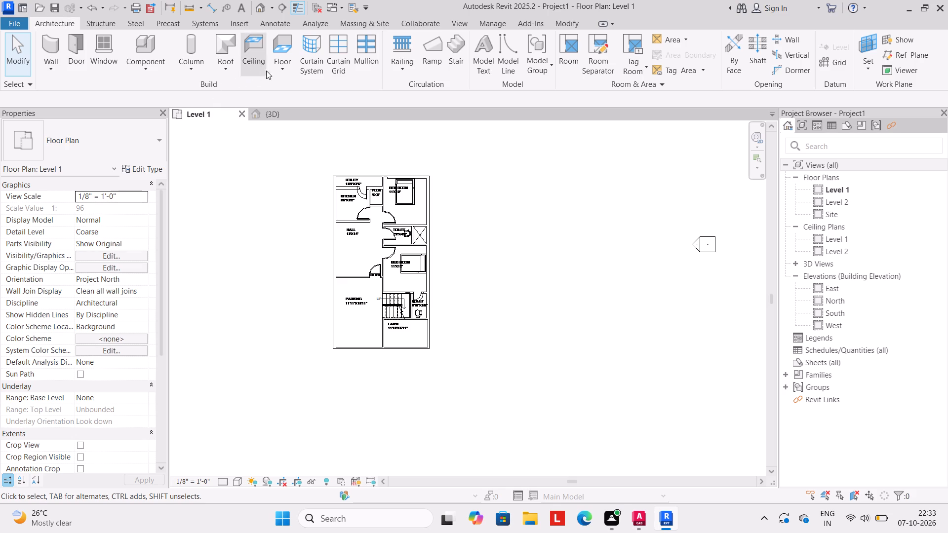
pyautogui.click(46, 67)
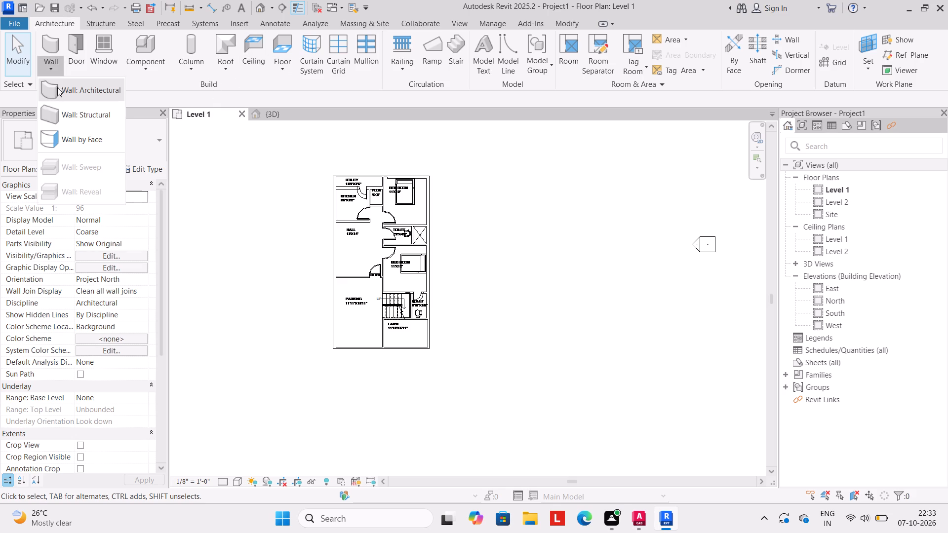
pyautogui.click(61, 91)
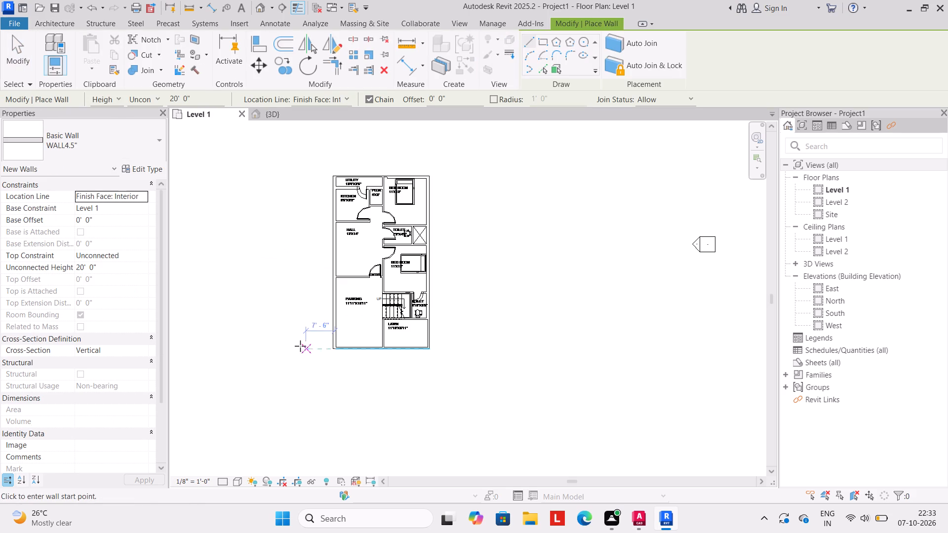
pyautogui.scroll(-2, 295, 345)
pyautogui.moveTo(275, 335); pyautogui.dragTo(297, 350, button='middle')
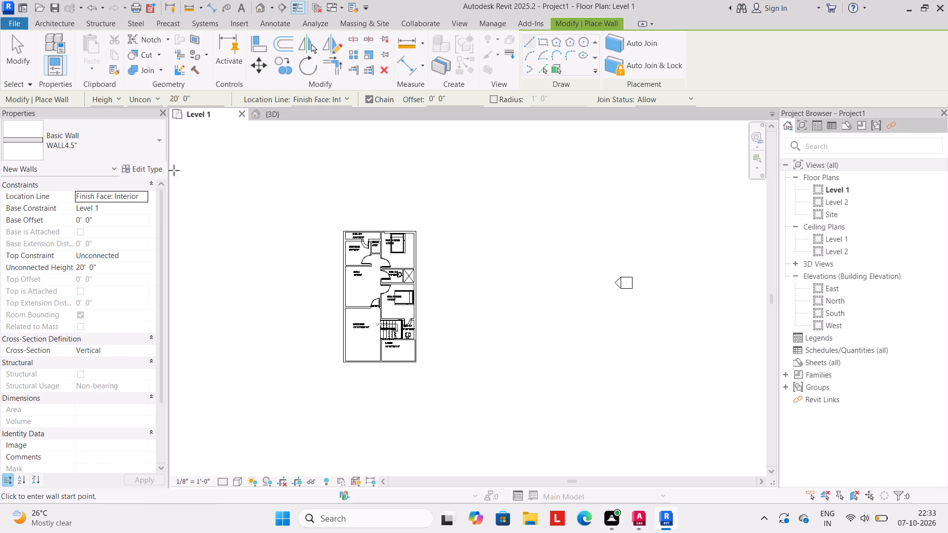
pyautogui.click(120, 267)
pyautogui.write("6'")
pyautogui.press('Return')
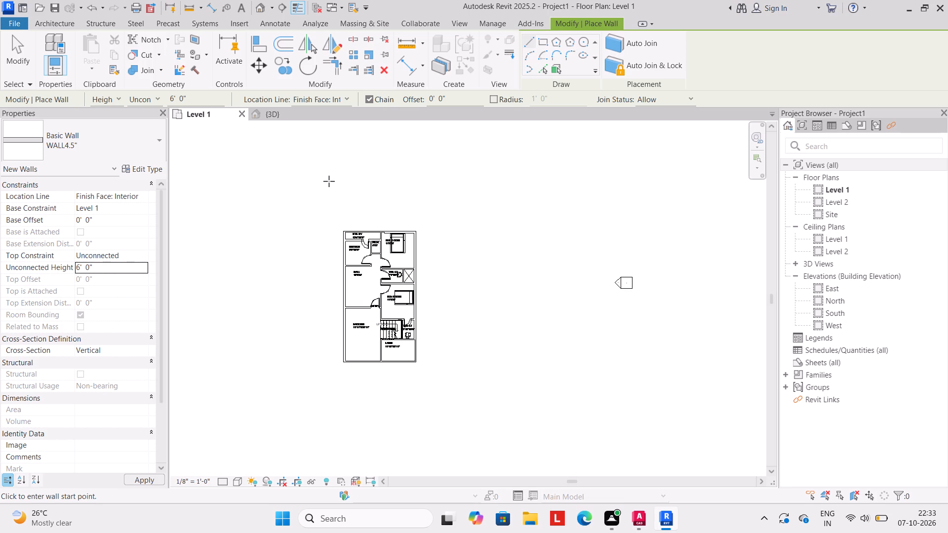
pyautogui.click(543, 41)
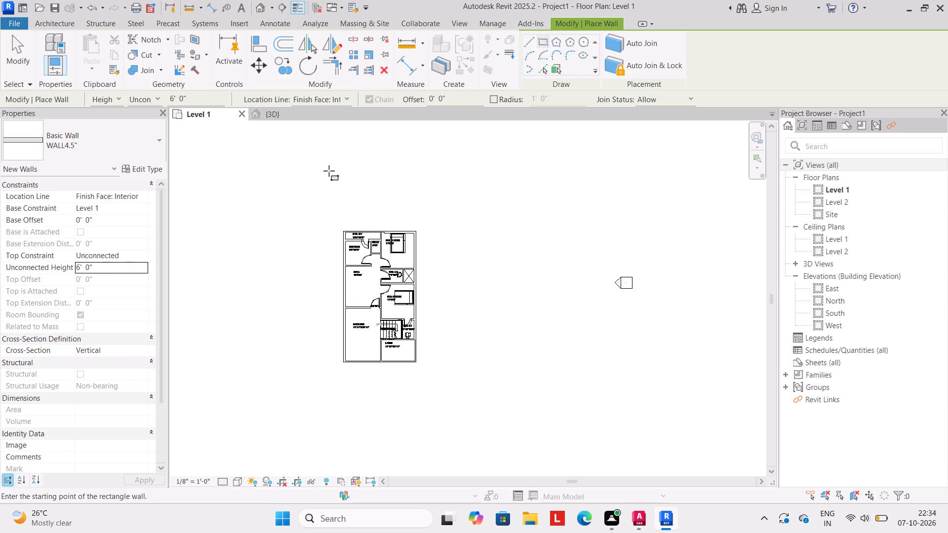
pyautogui.click(326, 167)
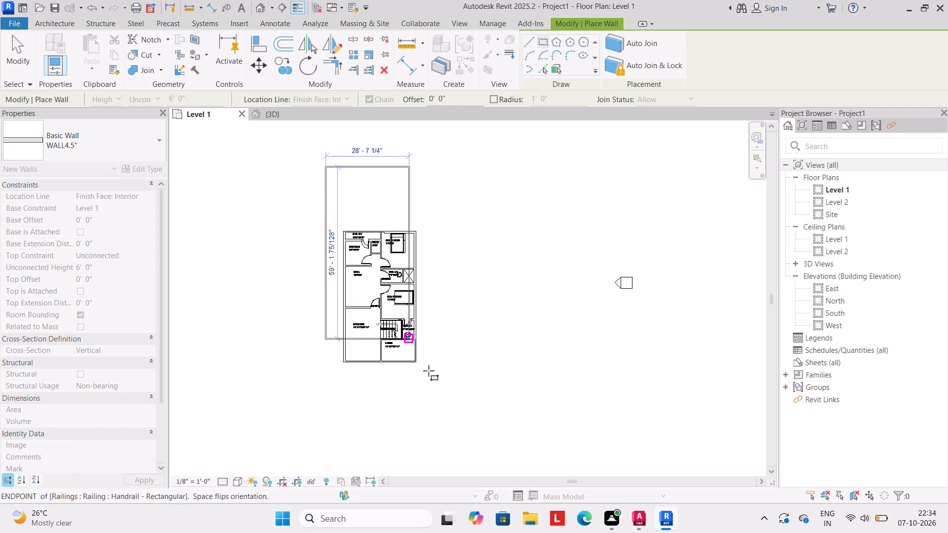
pyautogui.click(439, 431)
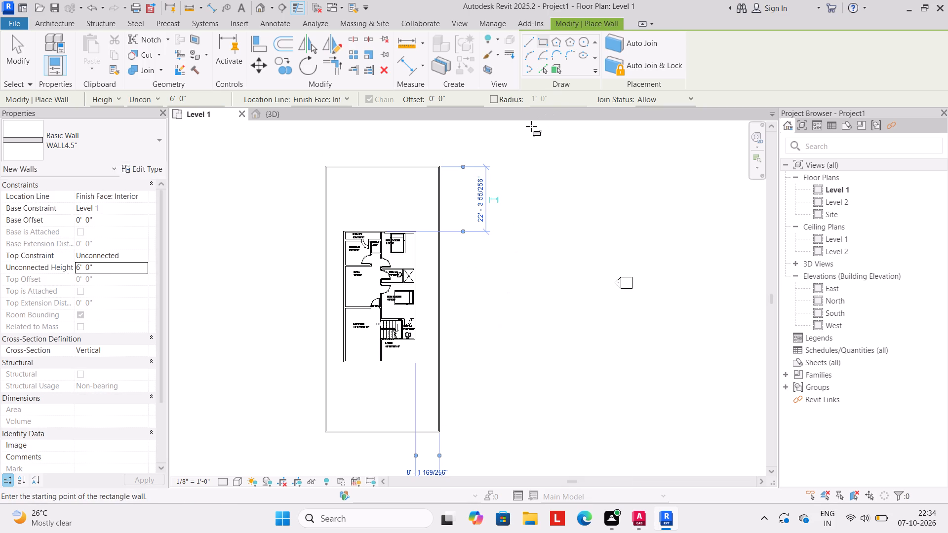
pyautogui.press('Escape')
pyautogui.press('Escape')
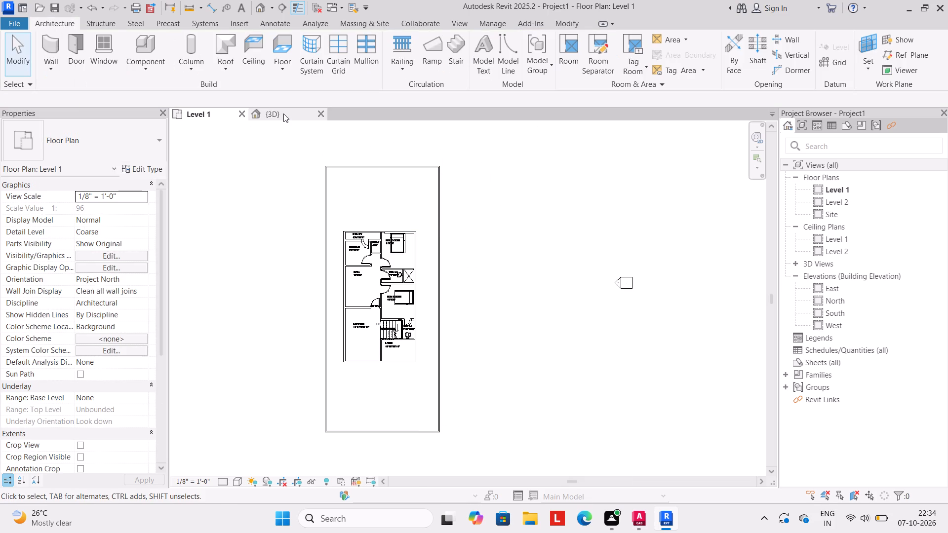
pyautogui.click(283, 114)
pyautogui.scroll(-2, 533, 297)
pyautogui.moveTo(533, 297); pyautogui.dragTo(536, 276, button='middle')
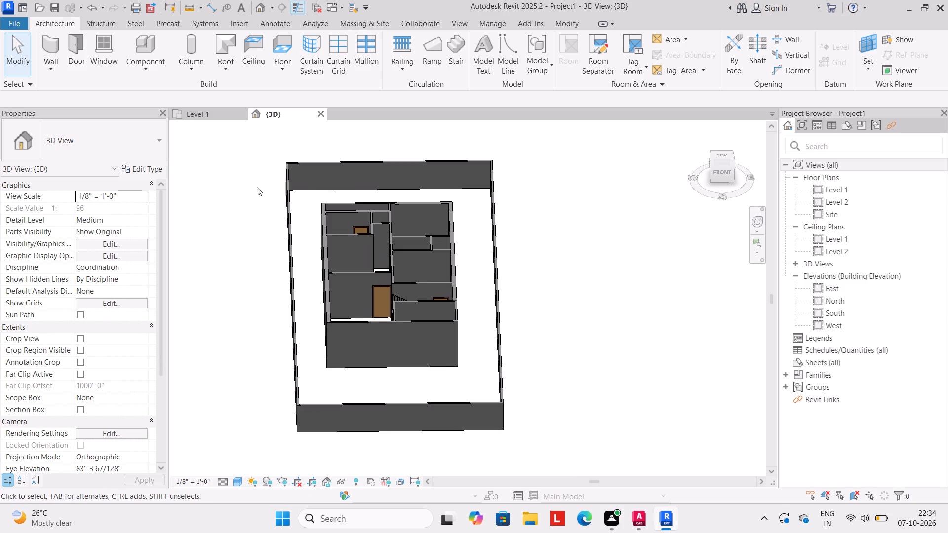
# Start an architectural floor on Level 1 and set the Generic - 12" type's structure layer thickness to 6".
pyautogui.click(194, 116)
pyautogui.scroll(-1, 292, 246)
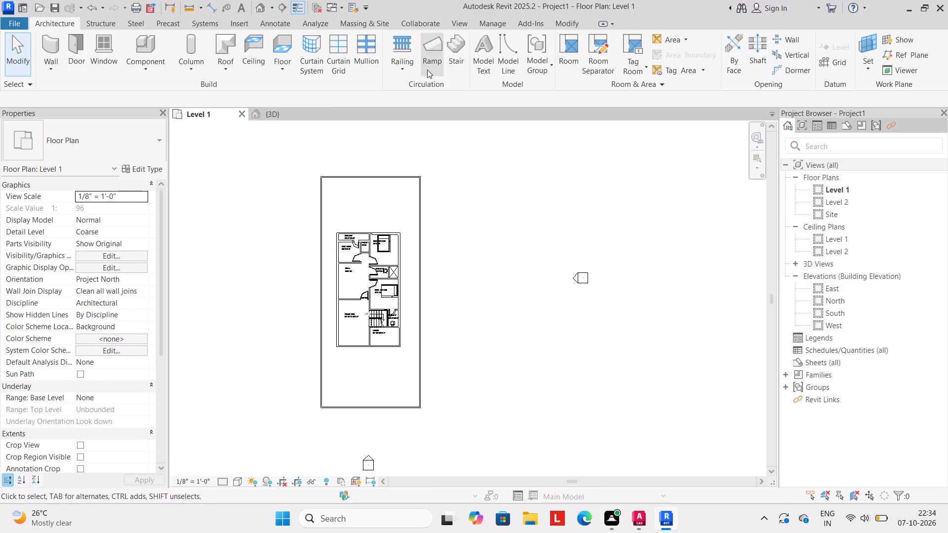
pyautogui.click(275, 70)
pyautogui.click(287, 87)
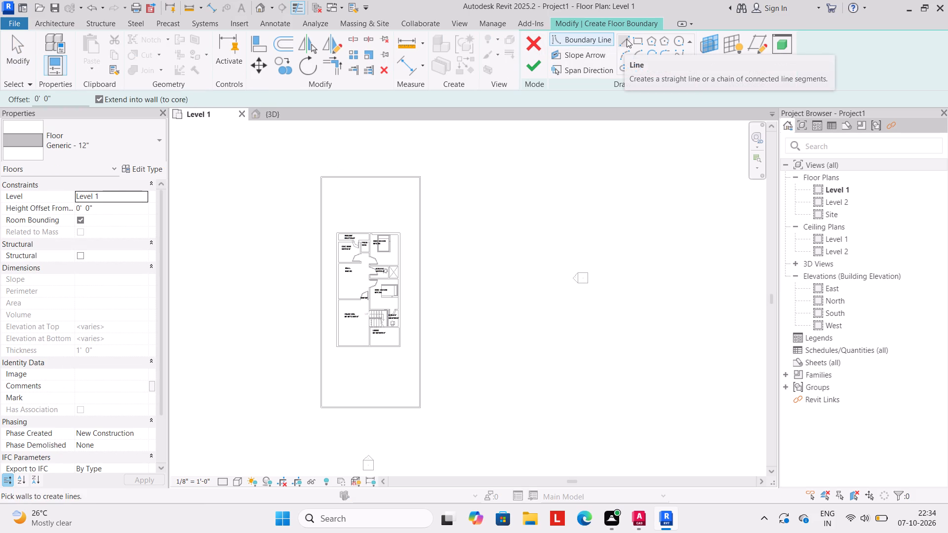
pyautogui.click(140, 165)
pyautogui.click(647, 229)
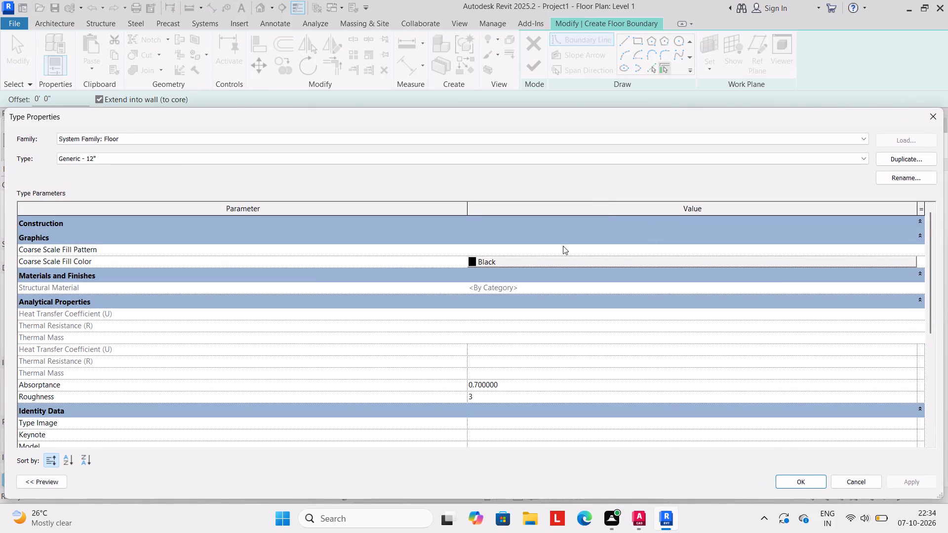
pyautogui.click(941, 106)
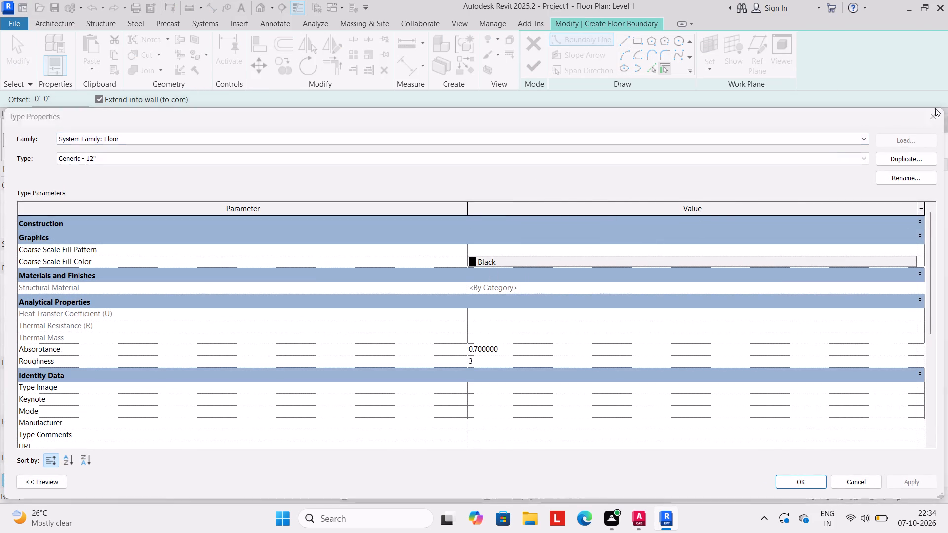
pyautogui.click(925, 120)
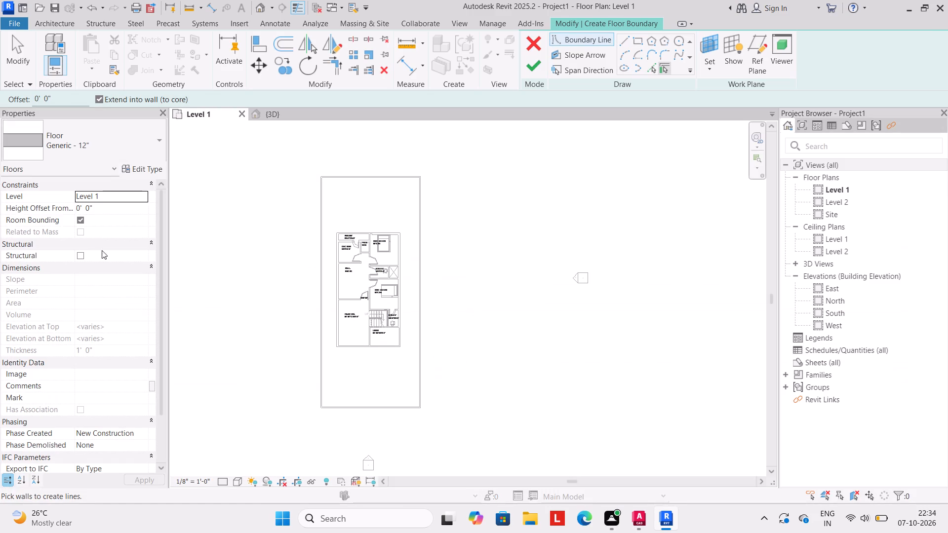
pyautogui.click(143, 167)
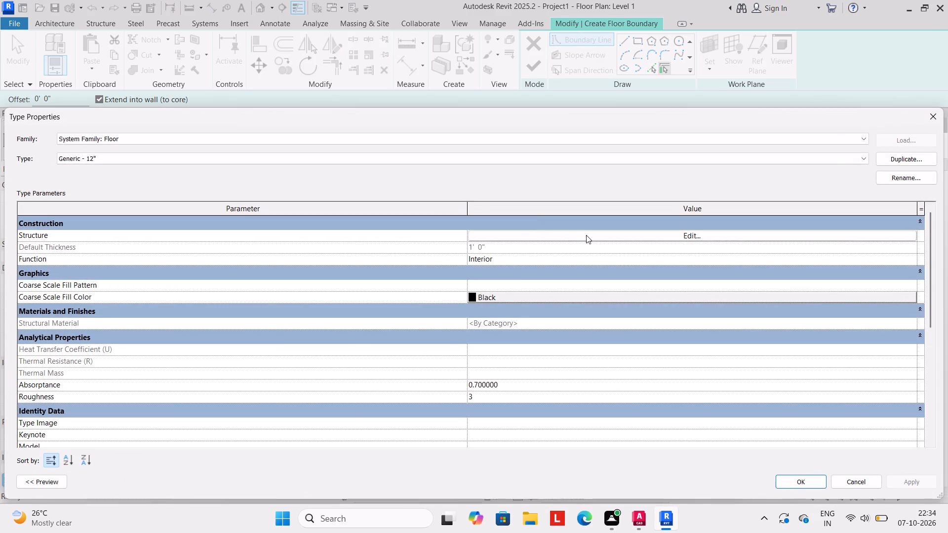
pyautogui.click(606, 234)
pyautogui.click(447, 233)
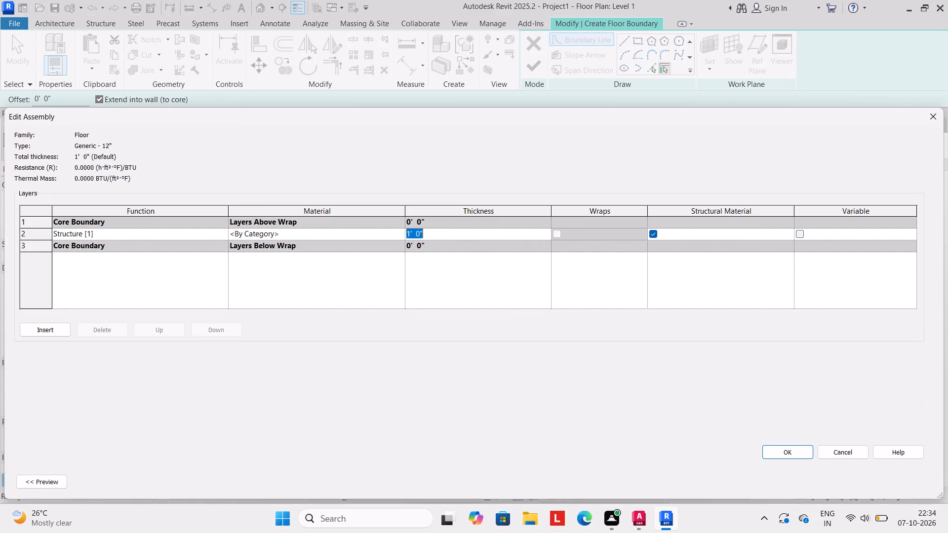
pyautogui.write('6"')
pyautogui.press('Return')
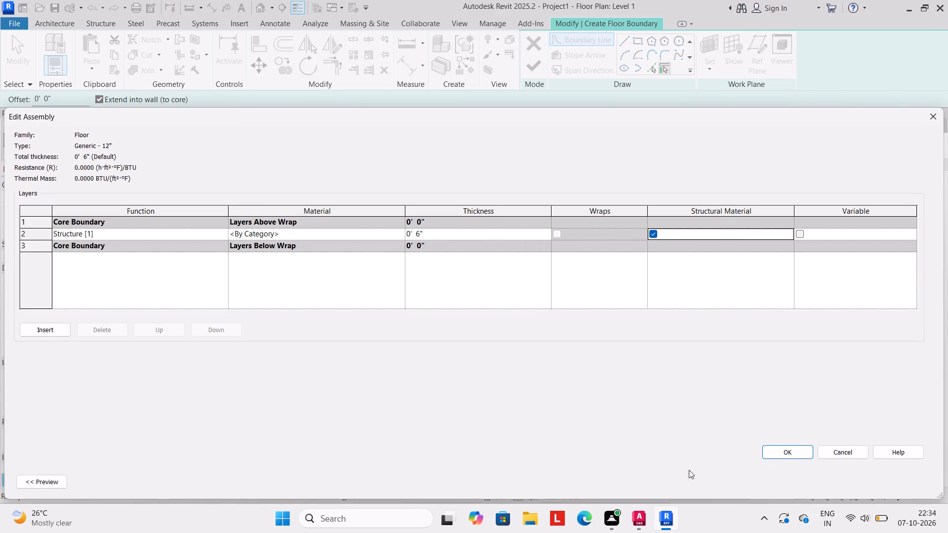
pyautogui.click(792, 447)
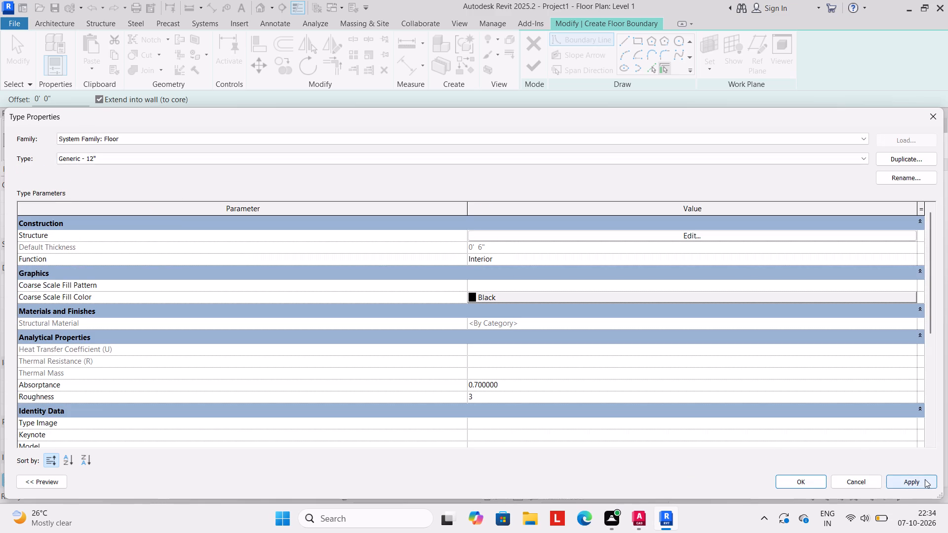
pyautogui.click(925, 479)
pyautogui.click(801, 481)
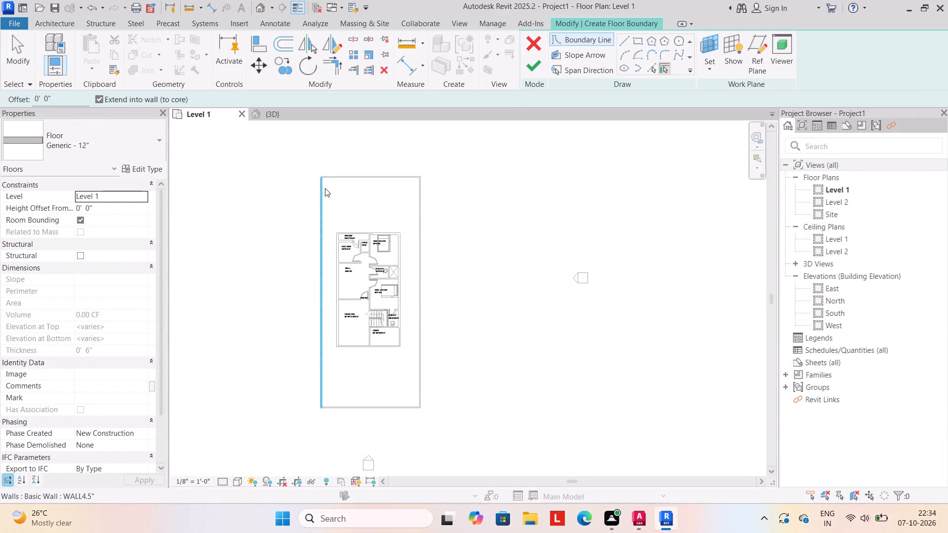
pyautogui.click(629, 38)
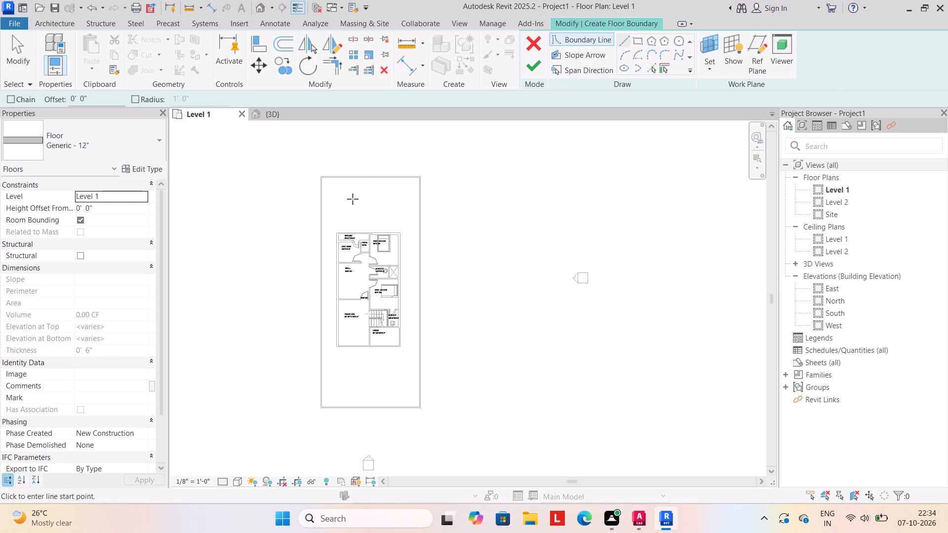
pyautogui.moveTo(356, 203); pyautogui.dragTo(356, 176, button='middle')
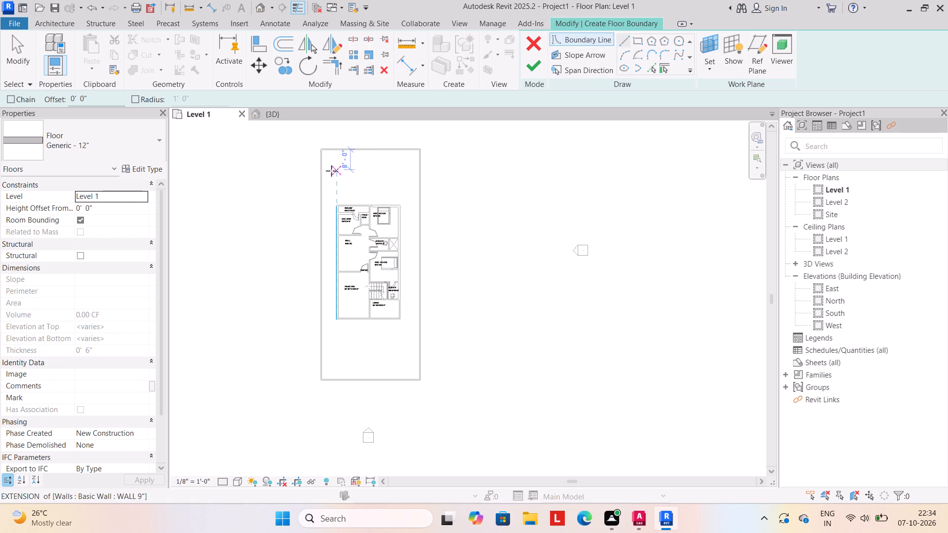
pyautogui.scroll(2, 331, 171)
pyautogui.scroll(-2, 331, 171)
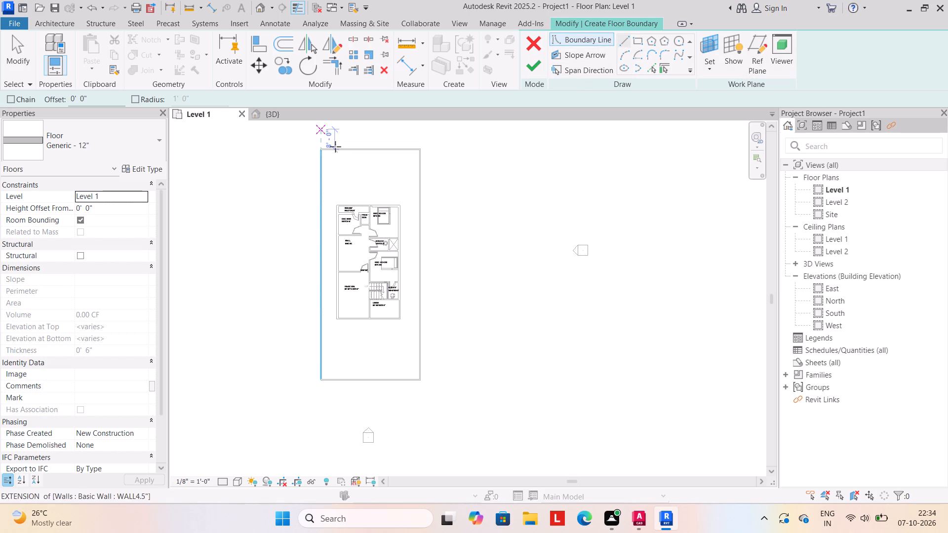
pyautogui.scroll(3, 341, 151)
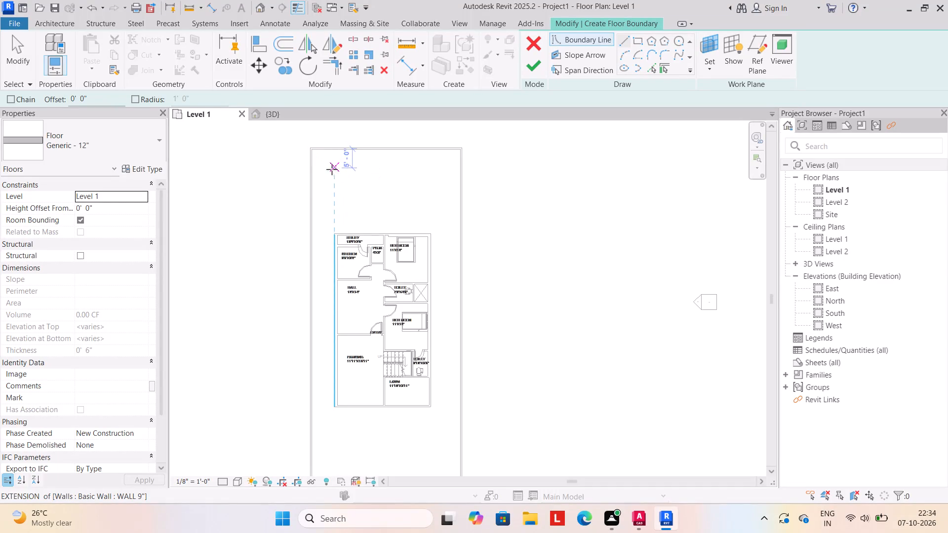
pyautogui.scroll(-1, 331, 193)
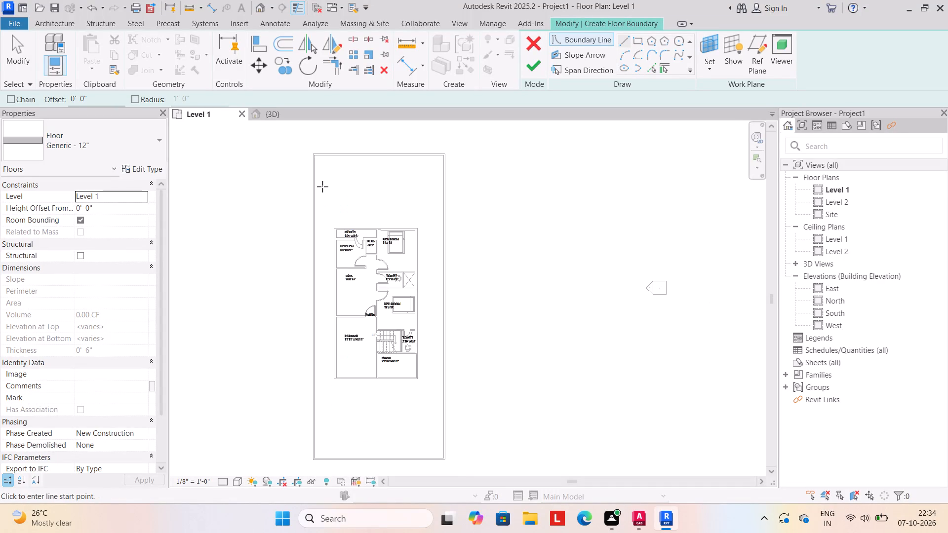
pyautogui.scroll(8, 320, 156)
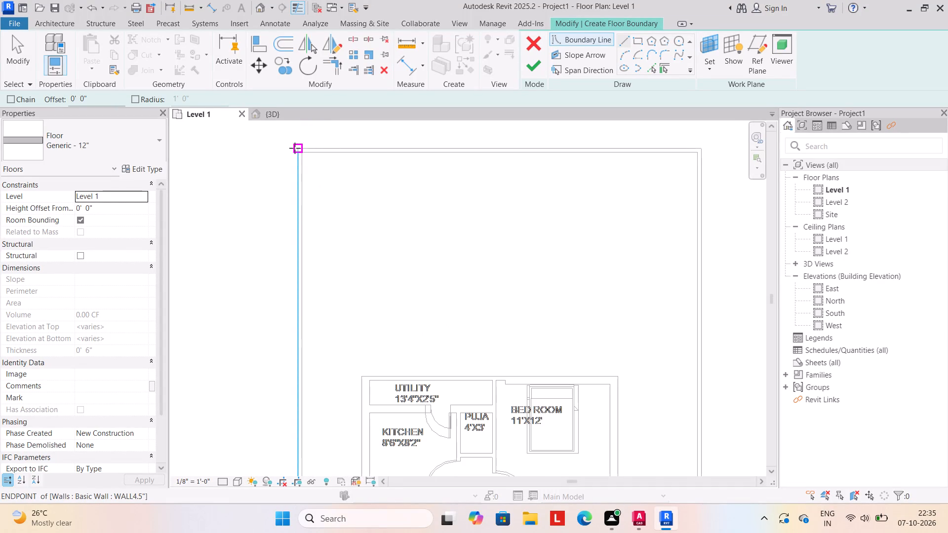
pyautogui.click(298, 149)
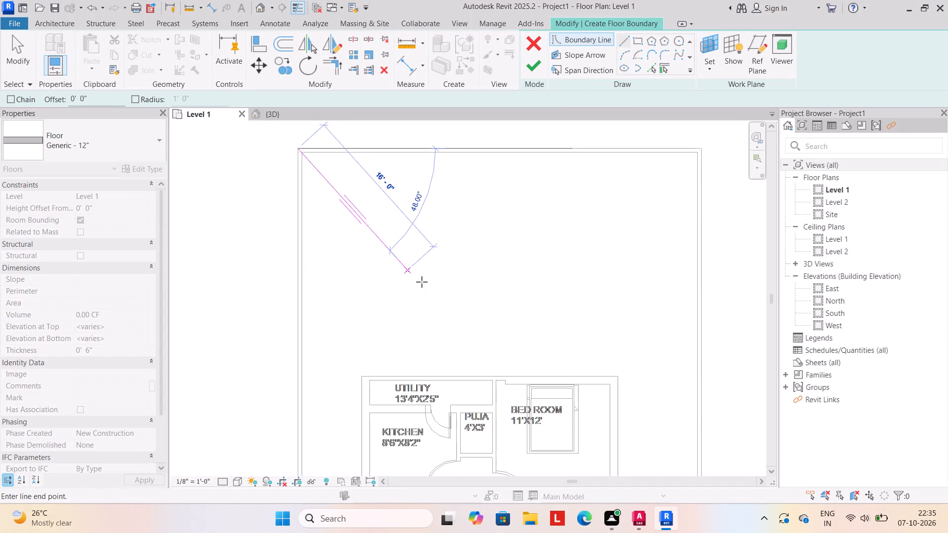
# Sketch a rectangular floor boundary between opposite outer corners of the compound wall, finish the floor and check it in 3D.
pyautogui.click(640, 38)
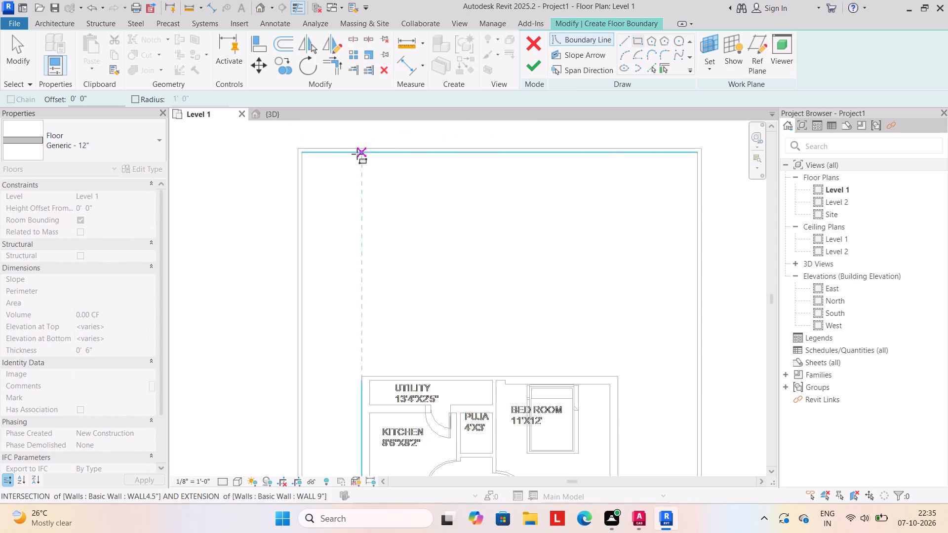
pyautogui.click(298, 147)
pyautogui.moveTo(455, 344); pyautogui.dragTo(437, 240, button='middle')
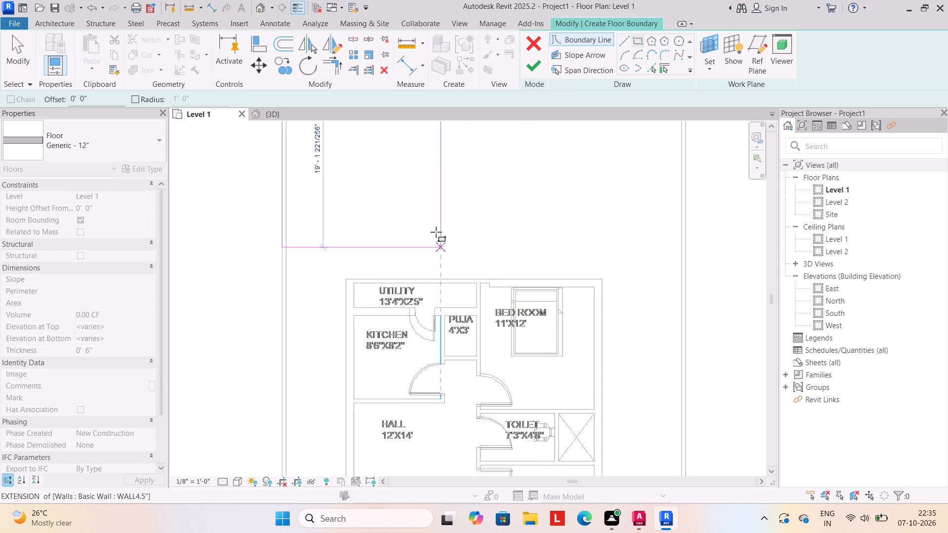
pyautogui.scroll(-5, 436, 236)
pyautogui.scroll(-3, 455, 307)
pyautogui.moveTo(515, 447); pyautogui.dragTo(513, 444, button='middle')
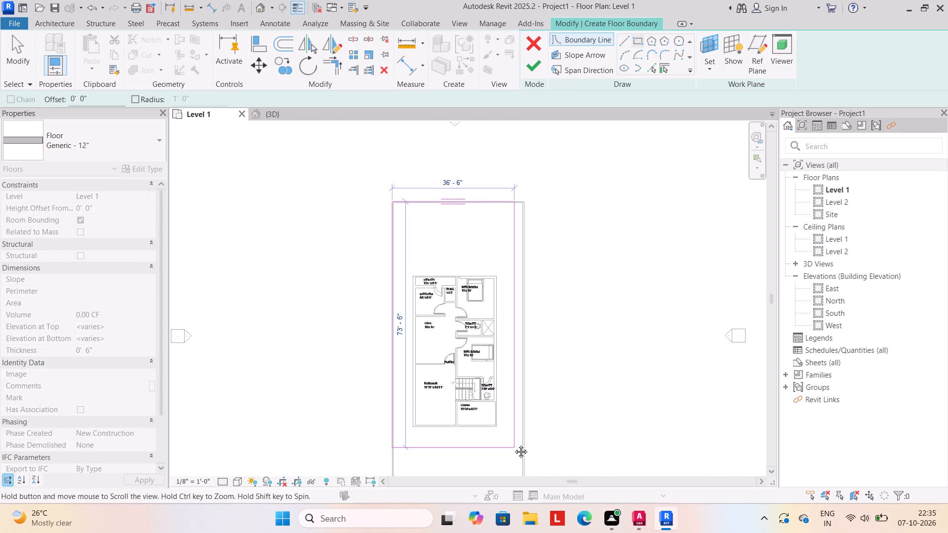
pyautogui.moveTo(513, 444); pyautogui.dragTo(510, 310, button='middle')
pyautogui.scroll(11, 524, 383)
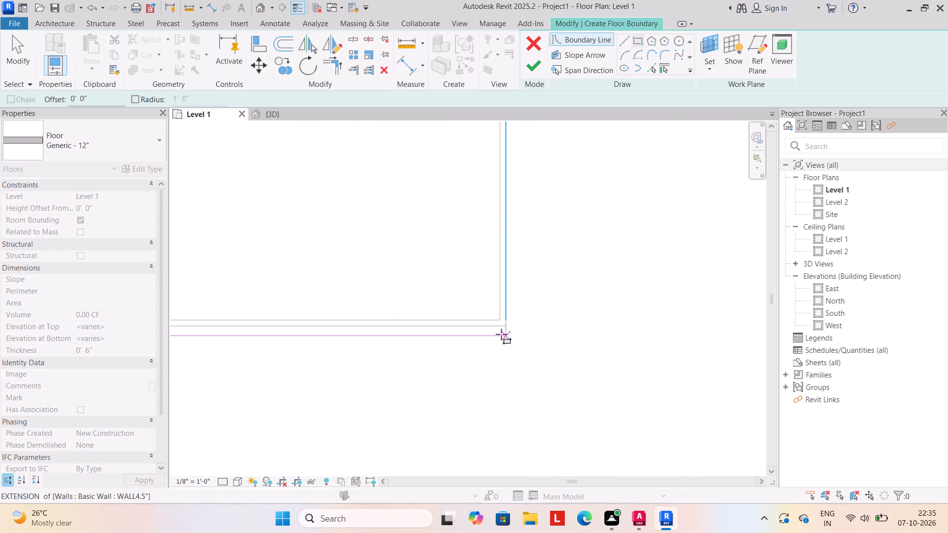
pyautogui.click(505, 324)
pyautogui.press('Escape')
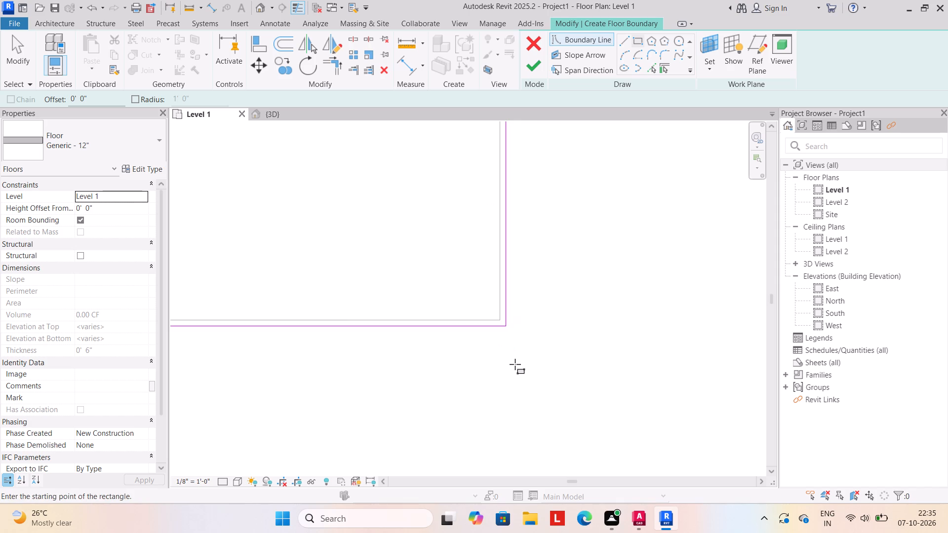
pyautogui.click(529, 66)
pyautogui.click(552, 258)
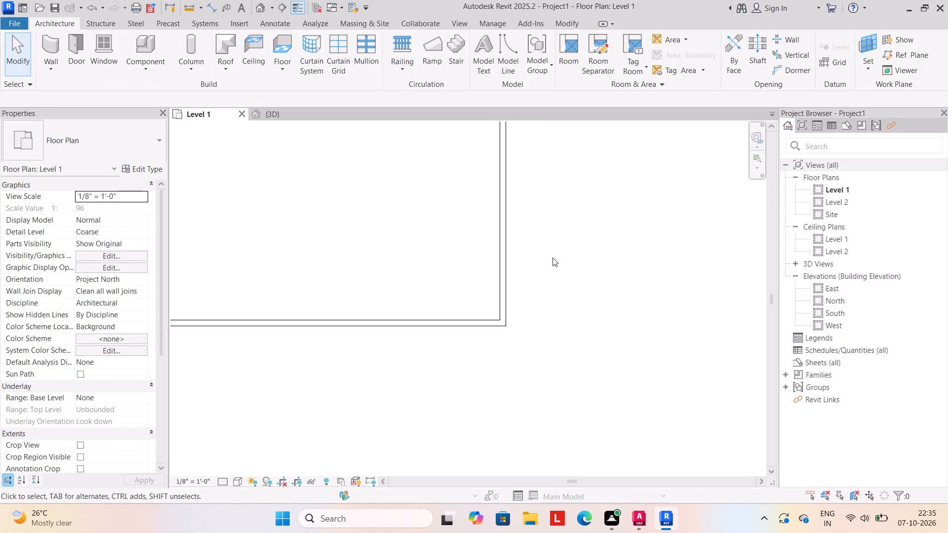
pyautogui.scroll(-10, 554, 271)
pyautogui.click(277, 113)
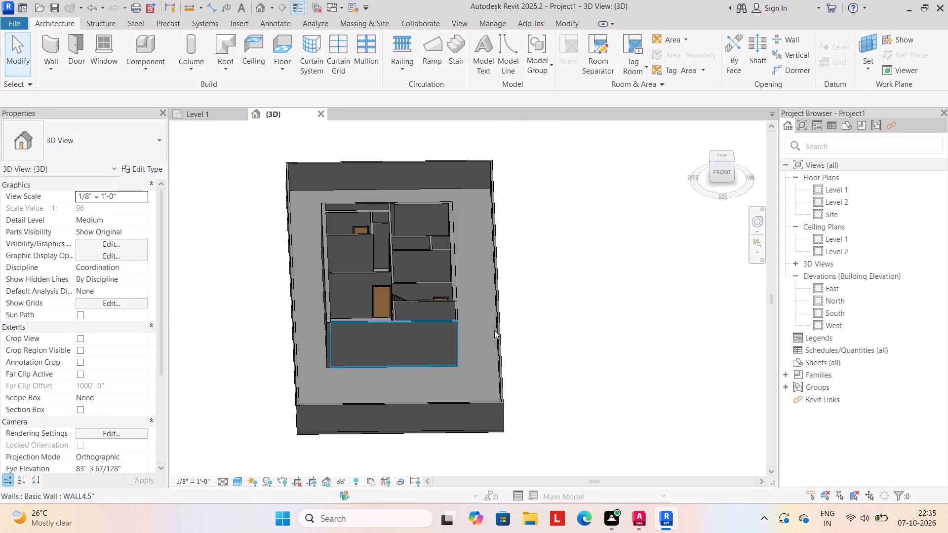
pyautogui.keyDown('shift'); pyautogui.moveTo(561, 362); pyautogui.dragTo(575, 310, button='middle'); pyautogui.keyUp('shift')
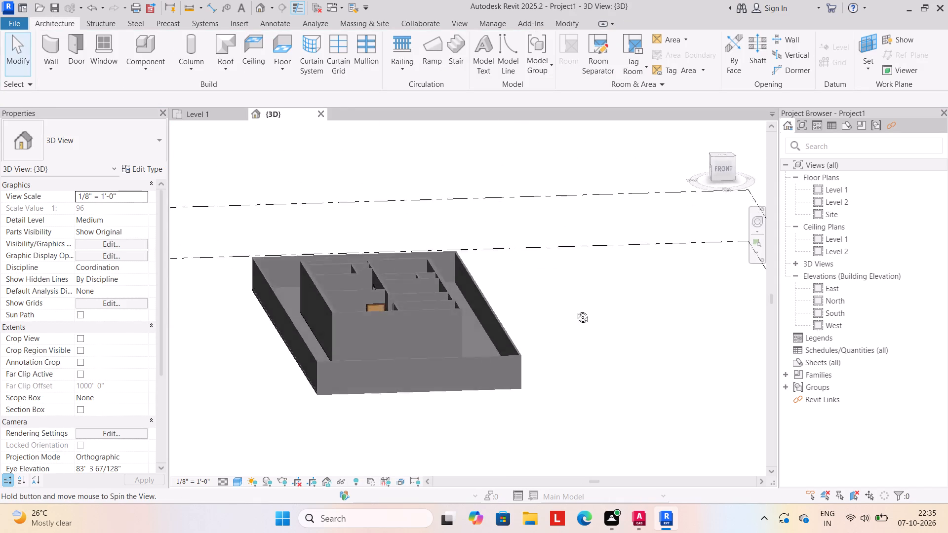
# Delete the house's front exterior wall that closes off the parking and lawn areas.
pyautogui.keyDown('shift'); pyautogui.moveTo(575, 310); pyautogui.dragTo(547, 306, button='middle'); pyautogui.keyUp('shift')
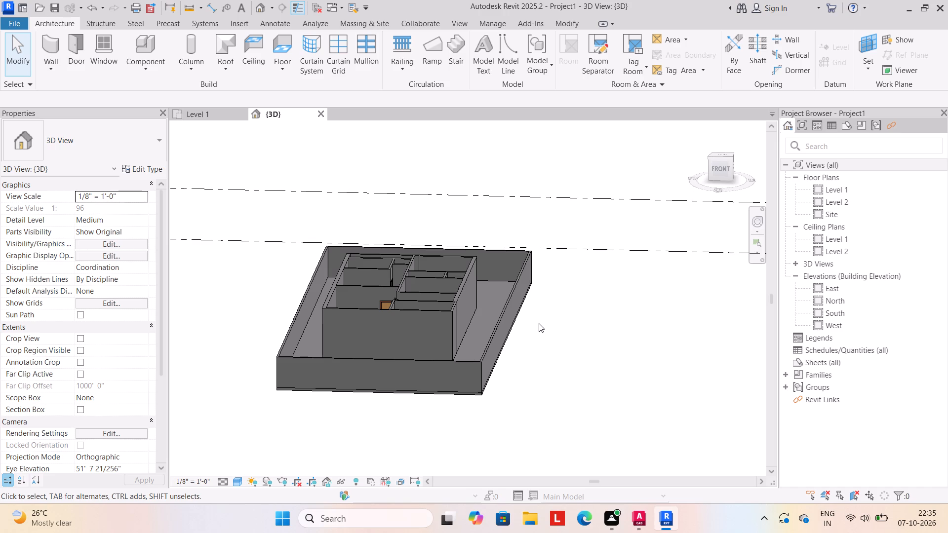
pyautogui.keyDown('shift'); pyautogui.moveTo(459, 400); pyautogui.dragTo(490, 439, button='middle'); pyautogui.keyUp('shift')
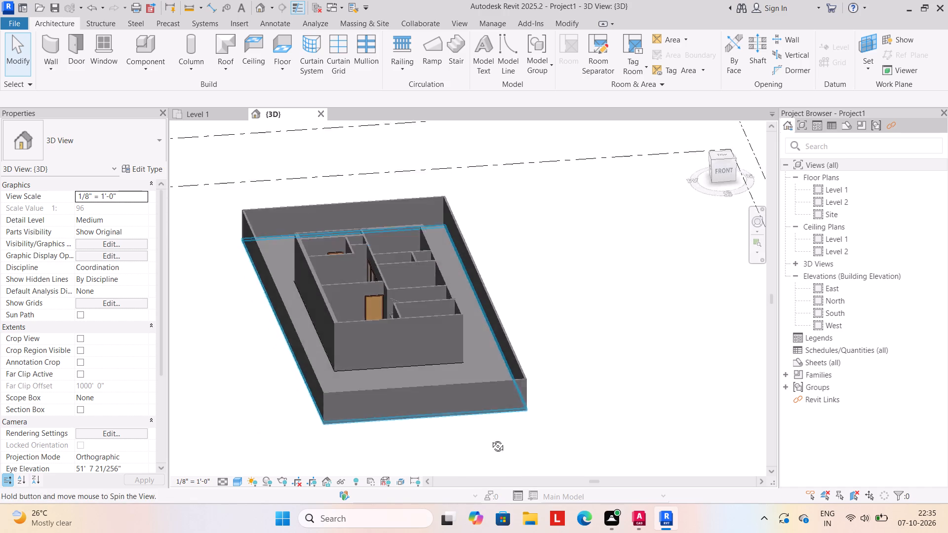
pyautogui.keyDown('shift'); pyautogui.moveTo(490, 439); pyautogui.dragTo(457, 430, button='middle'); pyautogui.keyUp('shift')
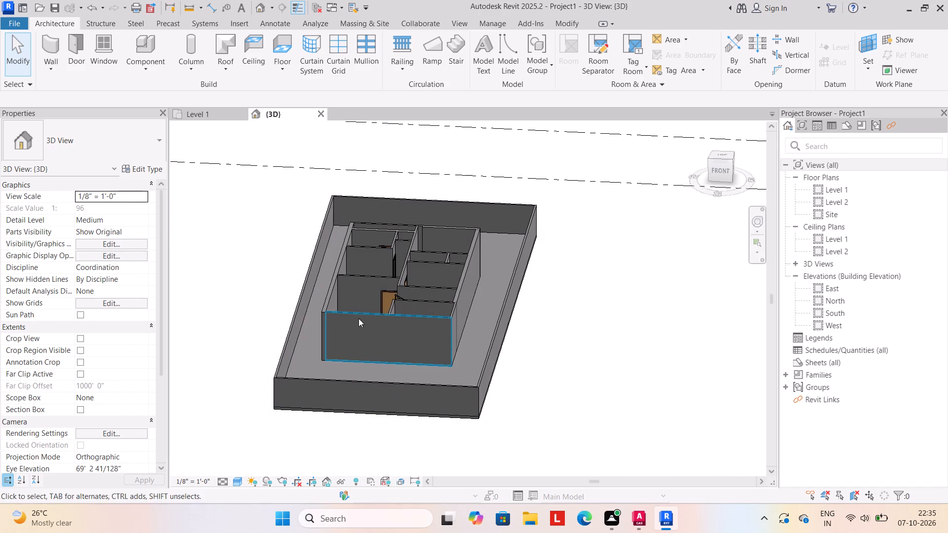
pyautogui.click(355, 310)
pyautogui.press('Delete')
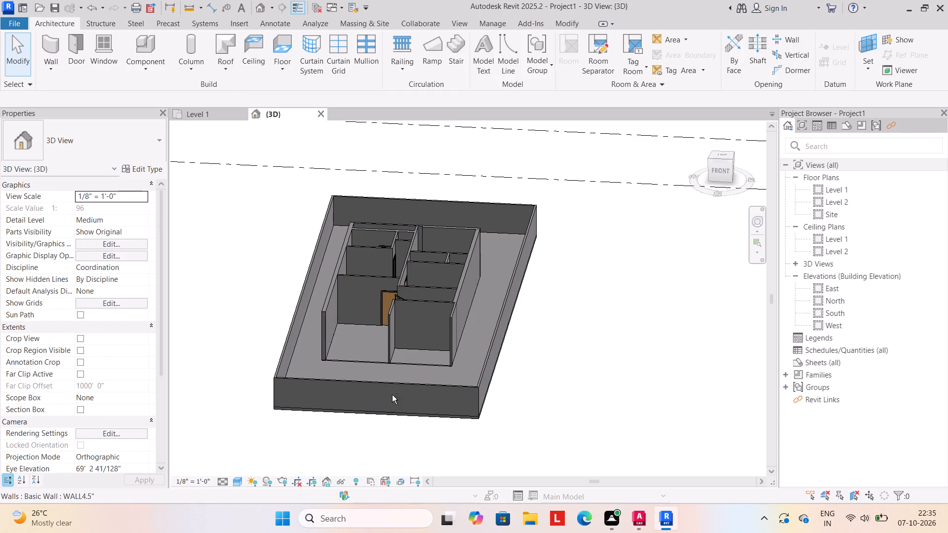
# Set the unconnected height of the two side walls flanking the front lawn to 4'.
pyautogui.keyDown('shift'); pyautogui.moveTo(392, 400); pyautogui.dragTo(408, 406, button='middle'); pyautogui.keyUp('shift')
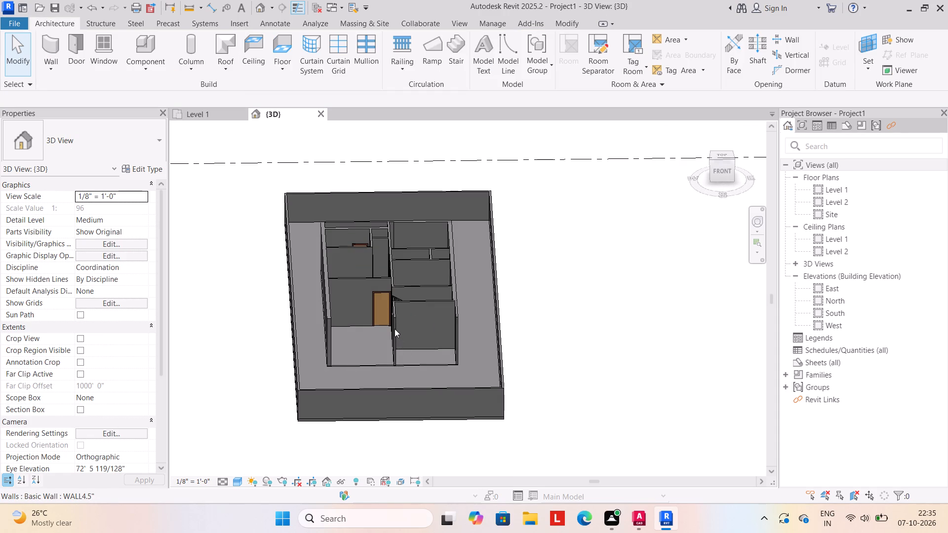
pyautogui.click(394, 327)
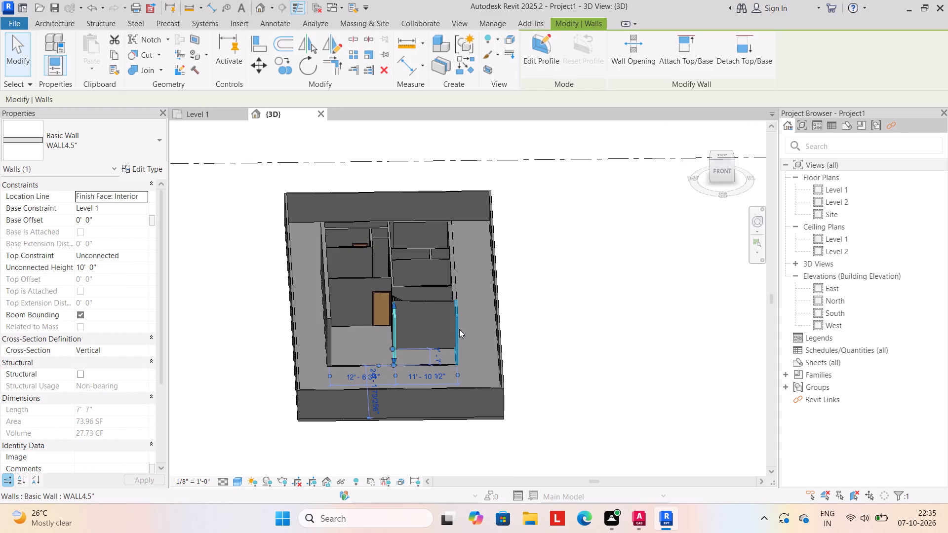
pyautogui.keyDown('ctrl'); pyautogui.click(459, 329); pyautogui.keyUp('ctrl')
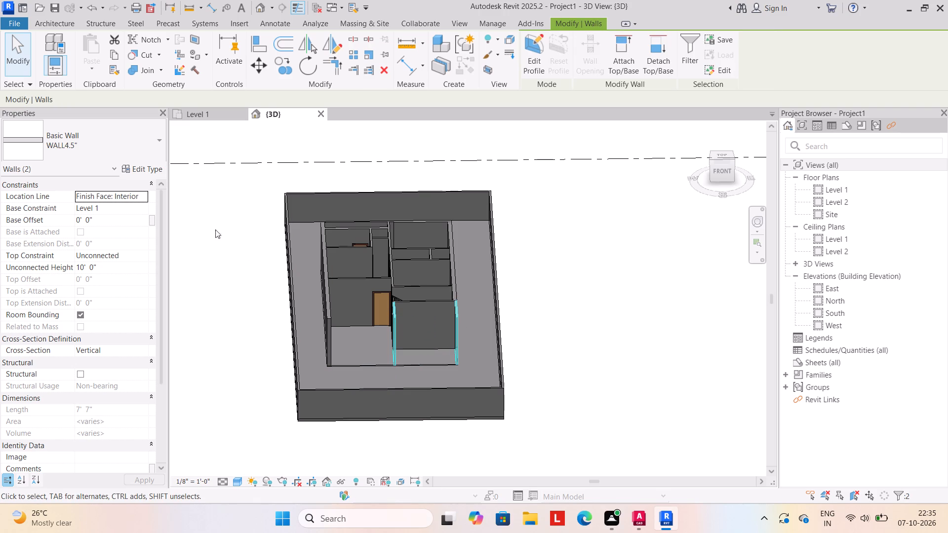
pyautogui.click(109, 268)
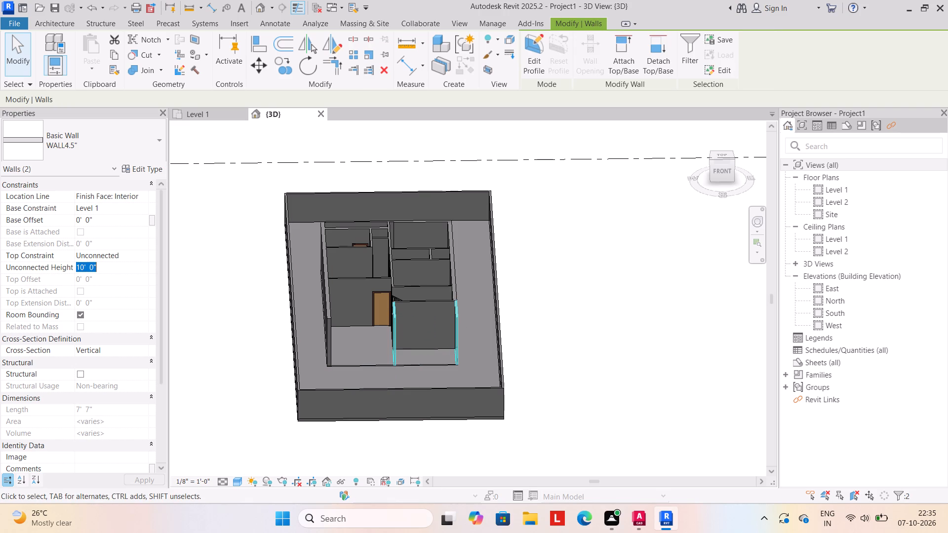
pyautogui.write("4'")
pyautogui.press('Return')
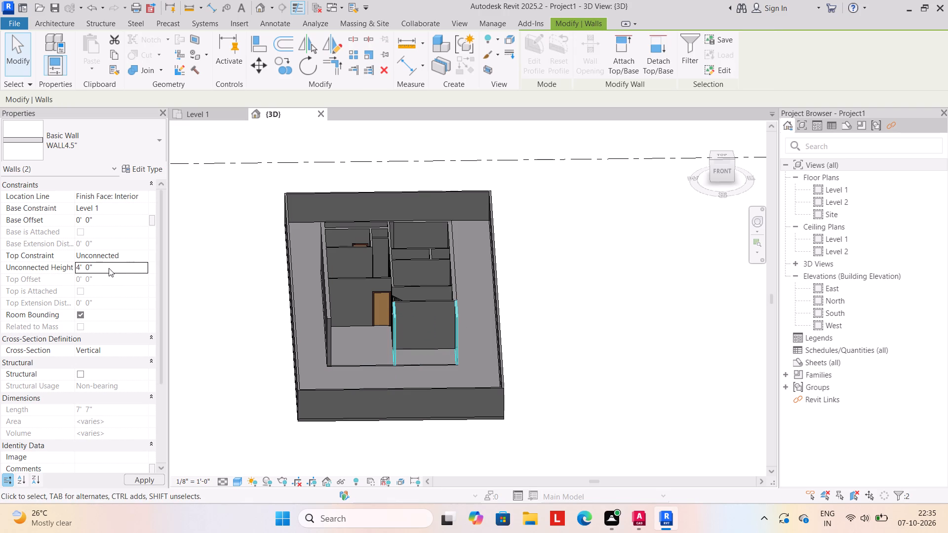
pyautogui.click(206, 392)
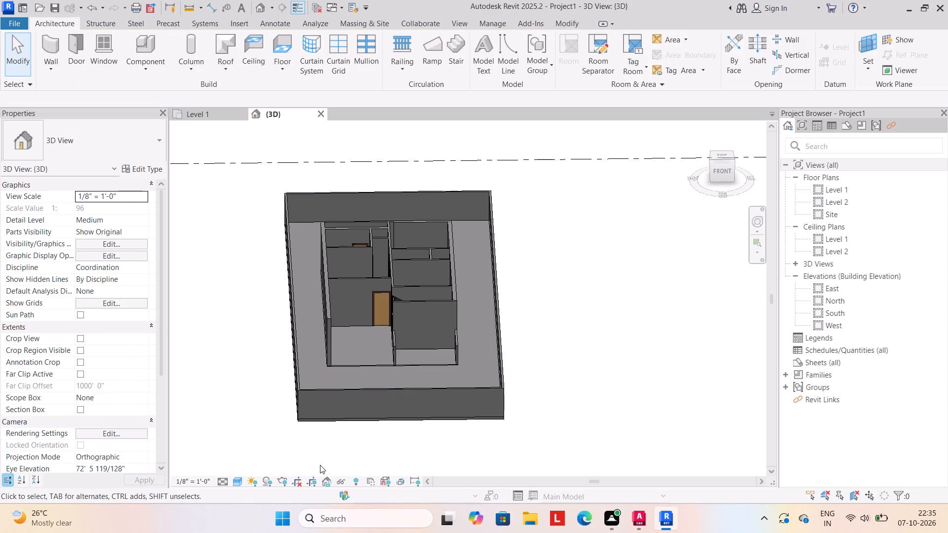
# Examine the opened front of the house in 3D and review the site floor's type properties.
pyautogui.keyDown('shift'); pyautogui.moveTo(325, 468); pyautogui.dragTo(297, 426, button='middle'); pyautogui.keyUp('shift')
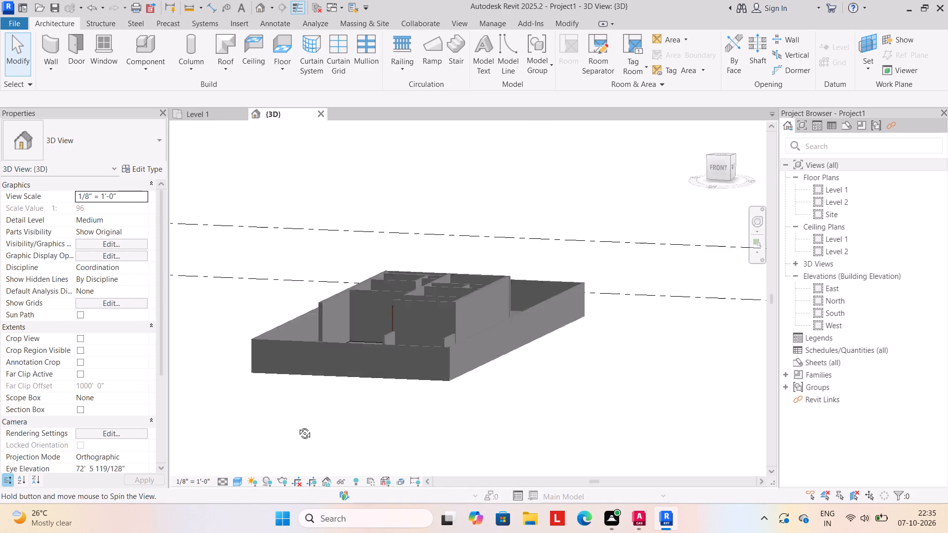
pyautogui.keyDown('shift'); pyautogui.moveTo(297, 426); pyautogui.dragTo(305, 453, button='middle'); pyautogui.keyUp('shift')
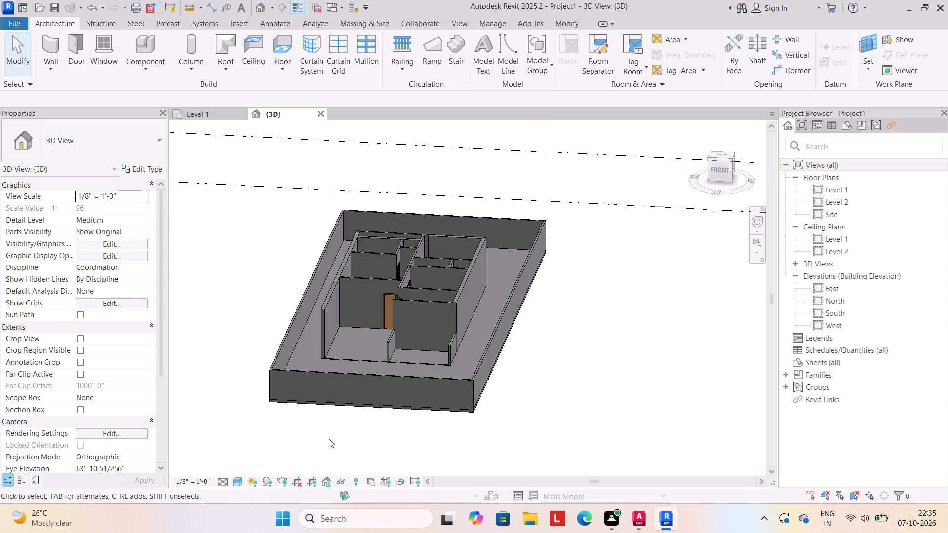
pyautogui.moveTo(328, 439); pyautogui.dragTo(344, 416, button='middle')
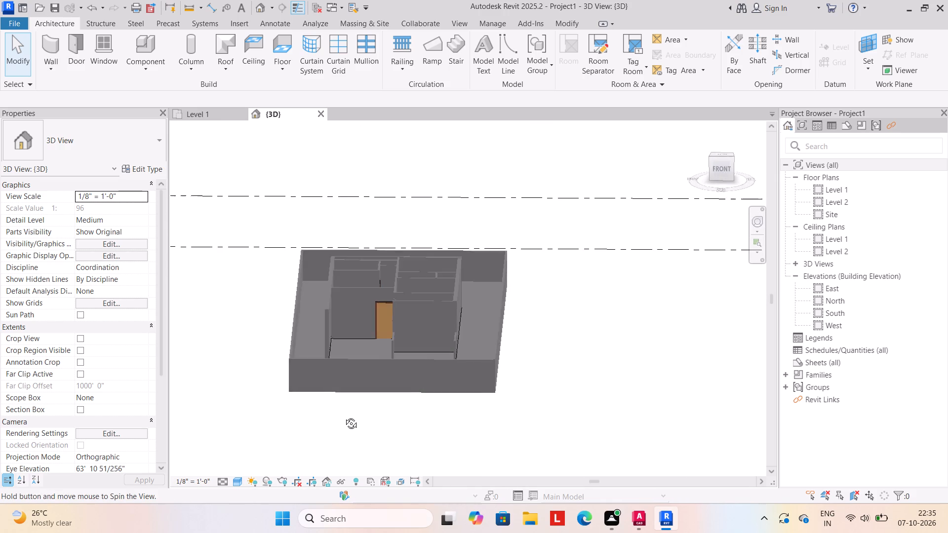
pyautogui.moveTo(344, 416); pyautogui.dragTo(335, 497, button='middle')
pyautogui.keyDown('shift'); pyautogui.moveTo(343, 483); pyautogui.dragTo(362, 415, button='middle'); pyautogui.keyUp('shift')
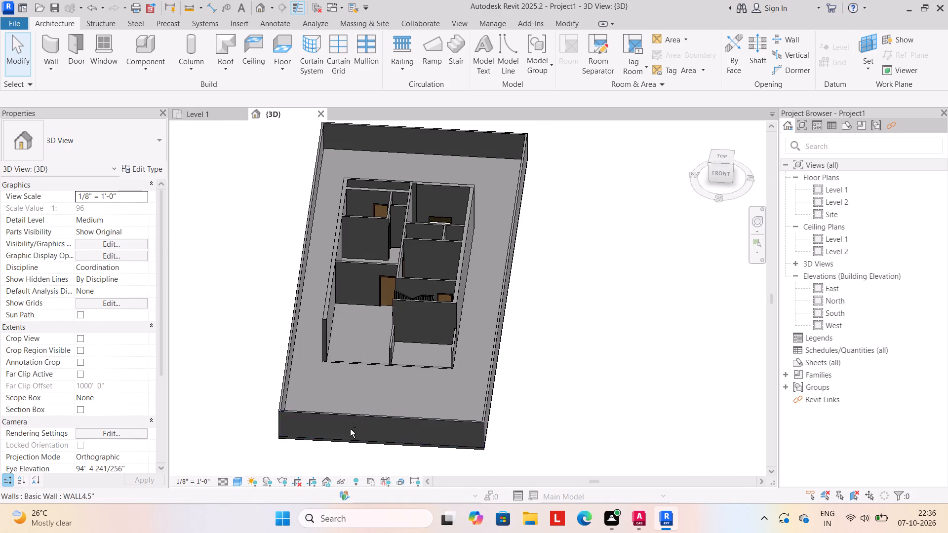
pyautogui.keyDown('shift'); pyautogui.moveTo(350, 429); pyautogui.dragTo(366, 378, button='middle'); pyautogui.keyUp('shift')
pyautogui.keyDown('shift'); pyautogui.scroll(1, 365, 381); pyautogui.keyUp('shift')
pyautogui.click(363, 417)
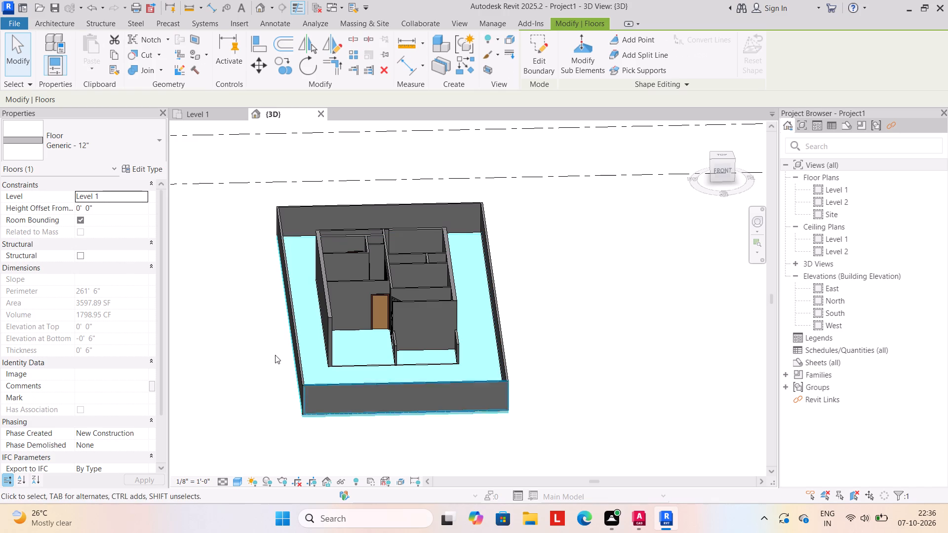
pyautogui.click(147, 170)
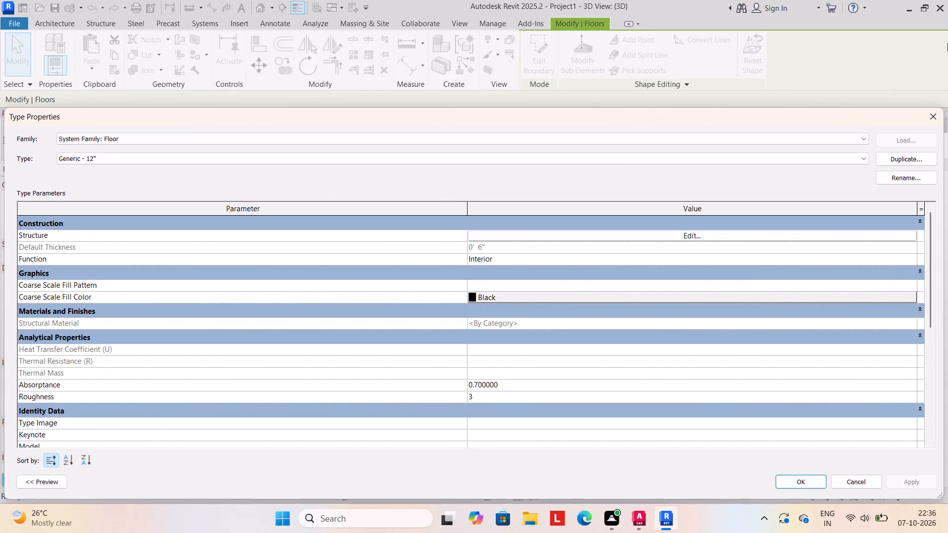
pyautogui.click(937, 112)
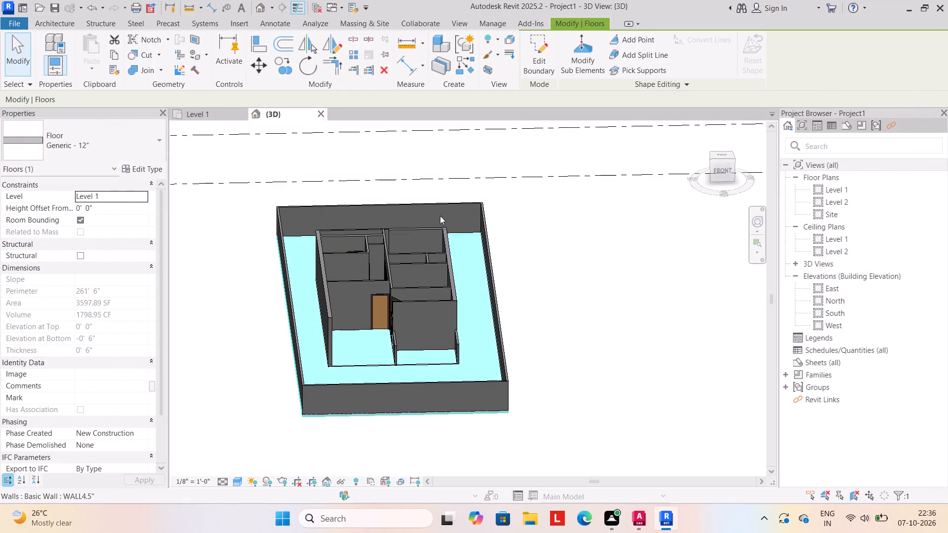
pyautogui.click(552, 257)
pyautogui.keyDown('shift'); pyautogui.moveTo(567, 336); pyautogui.dragTo(565, 297, button='middle'); pyautogui.keyUp('shift')
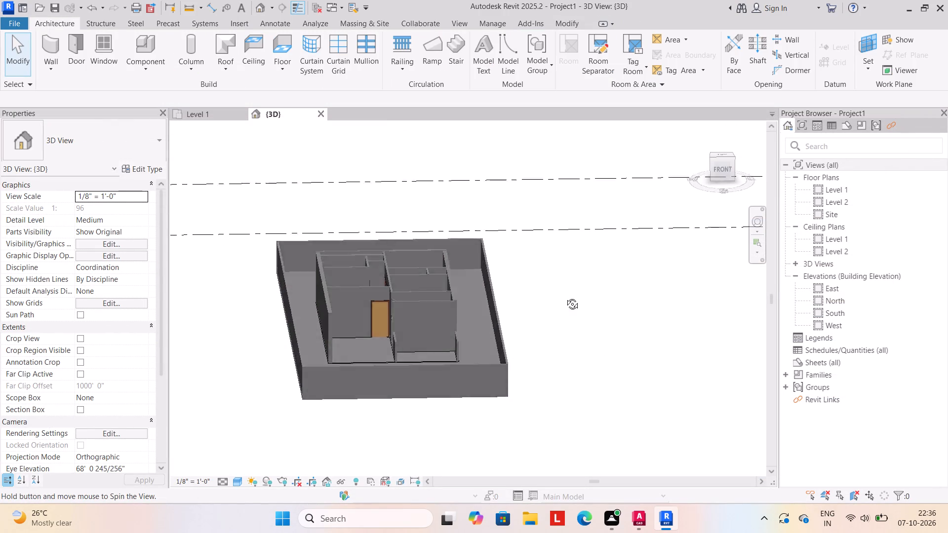
pyautogui.keyDown('shift'); pyautogui.moveTo(565, 297); pyautogui.dragTo(565, 285, button='middle'); pyautogui.keyUp('shift')
pyautogui.keyDown('shift'); pyautogui.moveTo(544, 300); pyautogui.dragTo(552, 371, button='middle'); pyautogui.keyUp('shift')
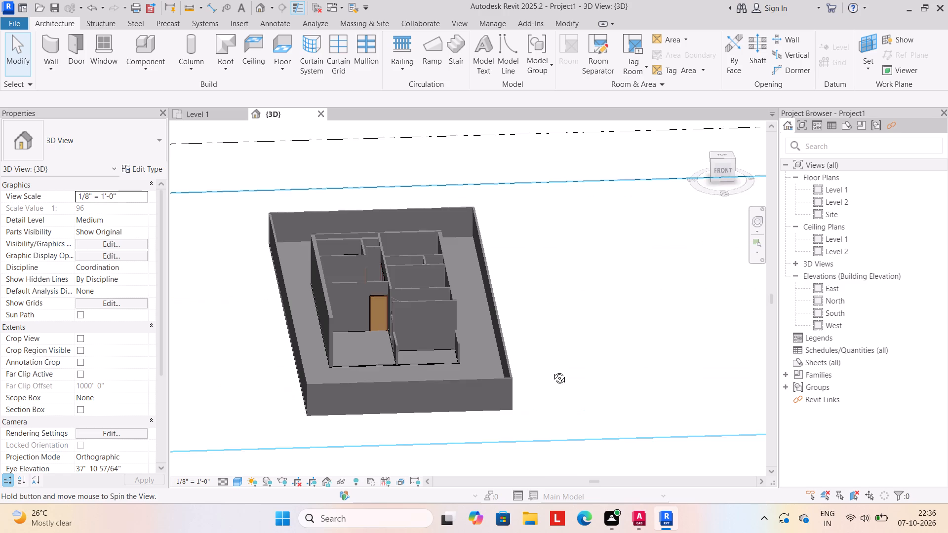
pyautogui.keyDown('shift'); pyautogui.moveTo(552, 371); pyautogui.dragTo(546, 391, button='middle'); pyautogui.keyUp('shift')
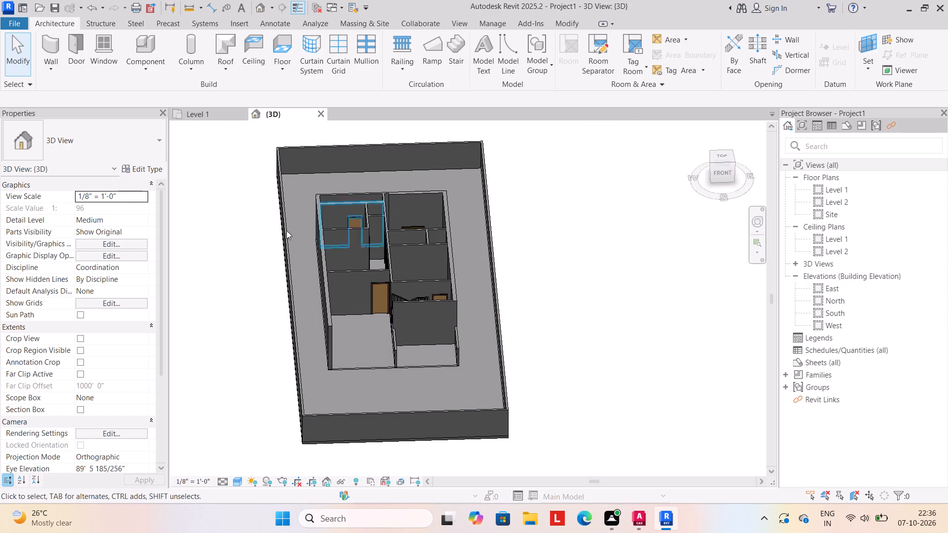
# Return to the Level 1 floor plan and bring the house and compound wall into view.
pyautogui.click(197, 114)
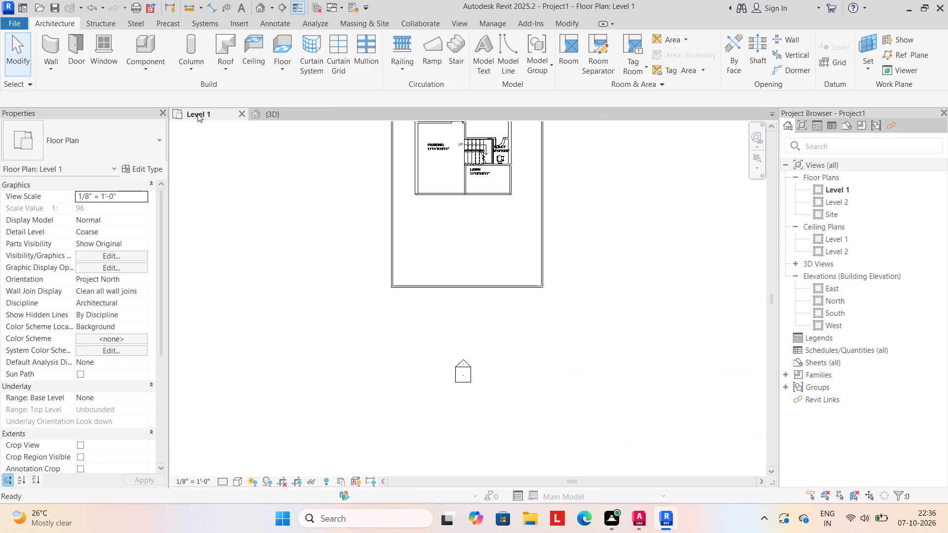
pyautogui.scroll(-5, 264, 242)
pyautogui.moveTo(264, 242); pyautogui.dragTo(278, 312, button='middle')
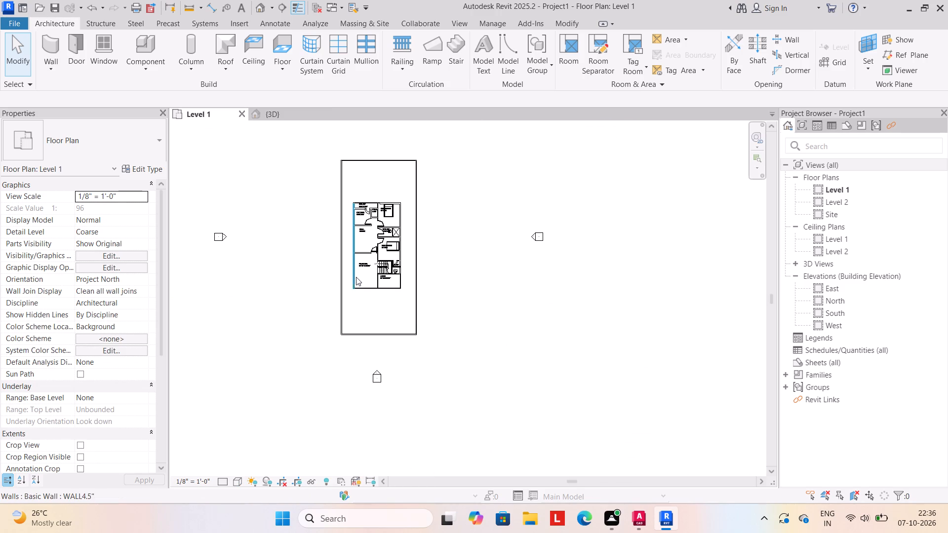
pyautogui.scroll(4, 366, 274)
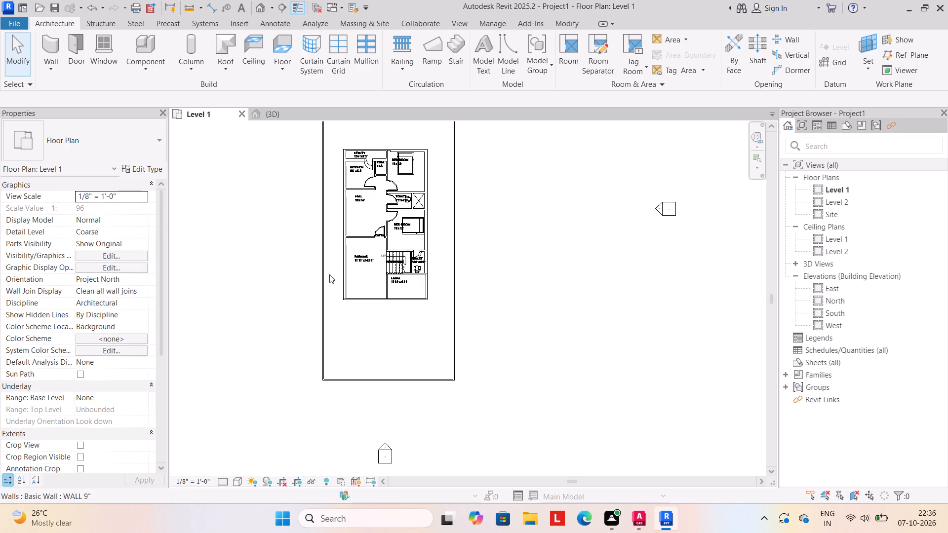
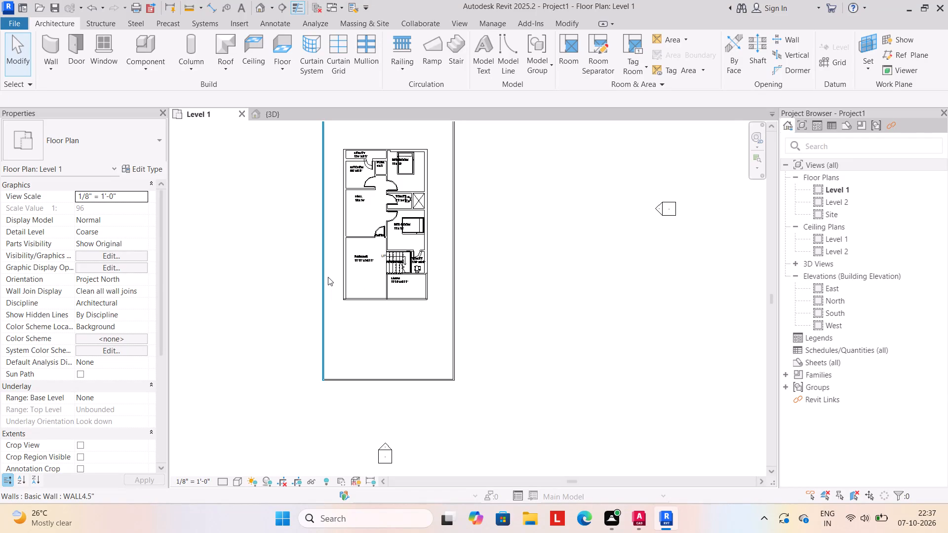
# Review the house and compound wall in both the Level 1 floor plan and the 3D view.
pyautogui.scroll(-2, 334, 298)
pyautogui.scroll(1, 334, 299)
pyautogui.moveTo(334, 301); pyautogui.dragTo(368, 352, button='middle')
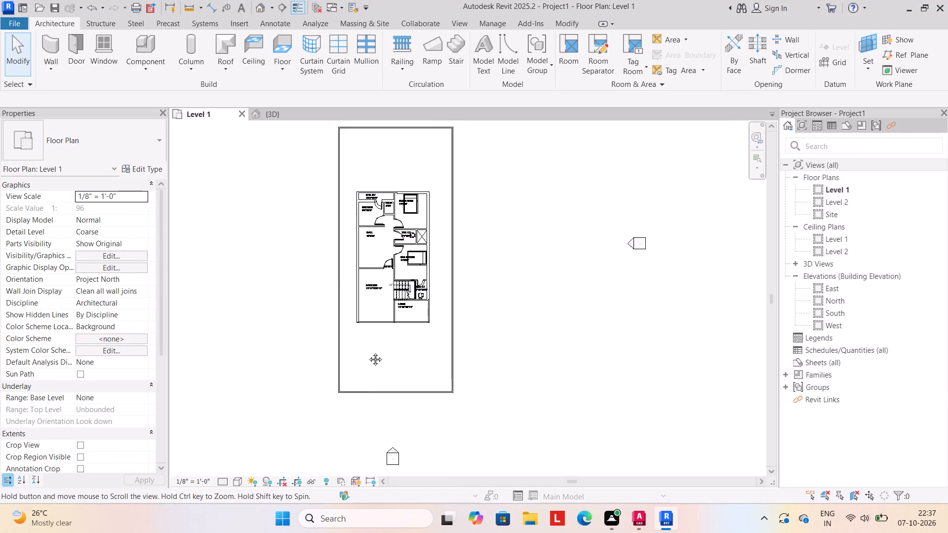
pyautogui.moveTo(368, 352); pyautogui.dragTo(370, 355, button='middle')
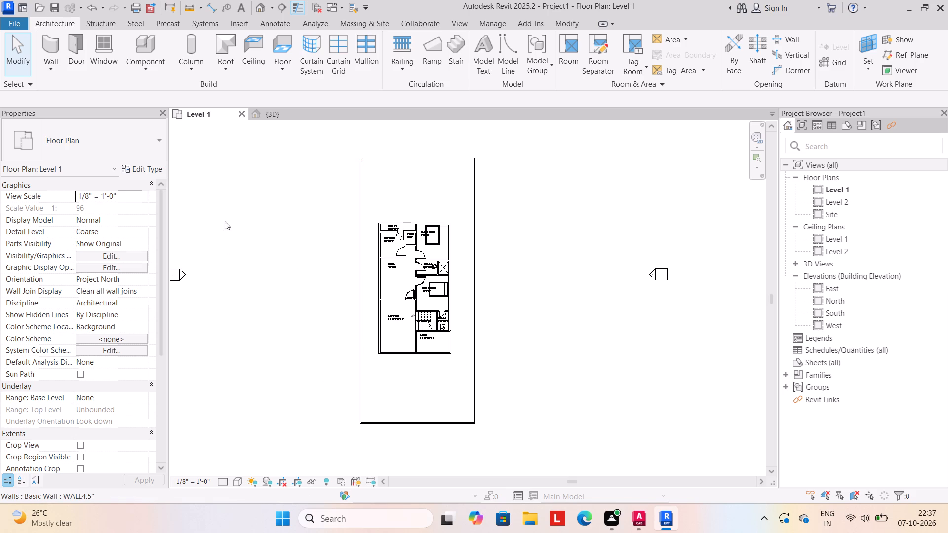
pyautogui.click(281, 116)
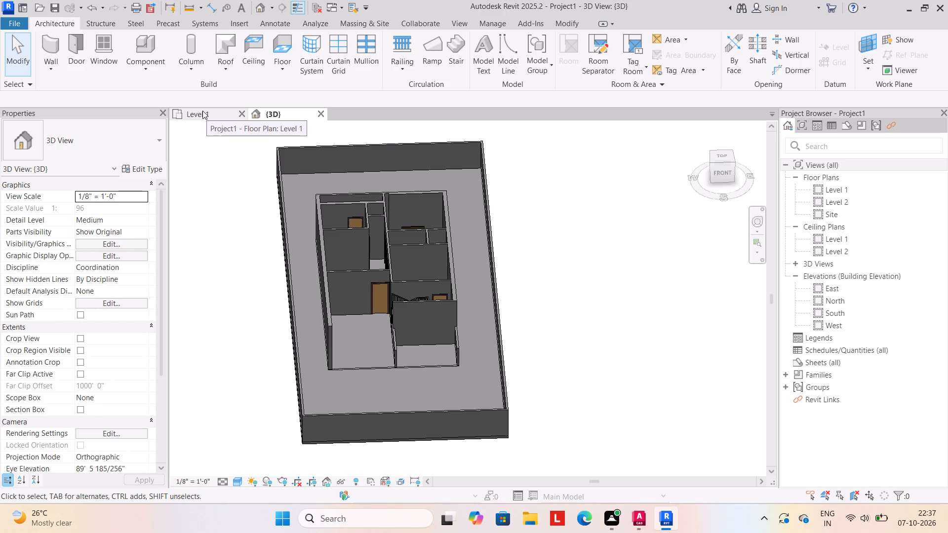
pyautogui.click(202, 111)
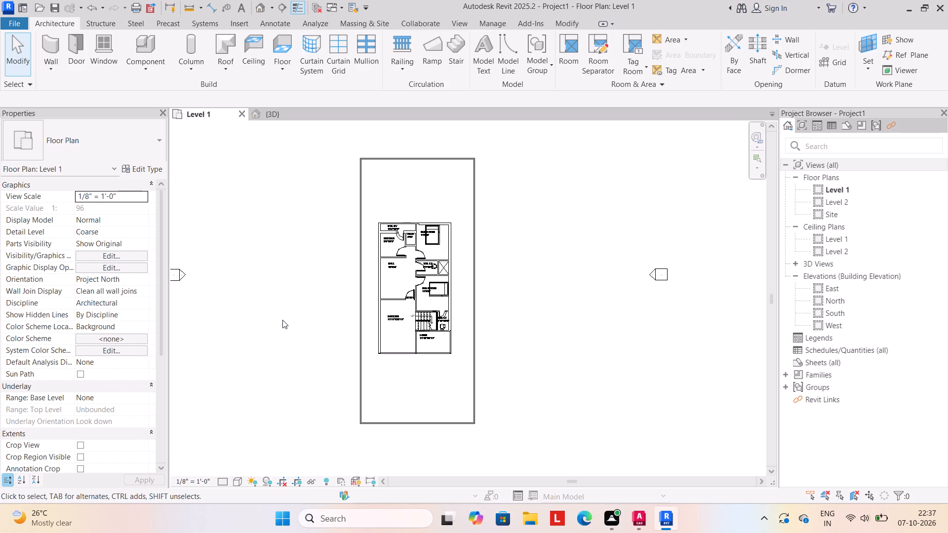
pyautogui.scroll(2, 437, 361)
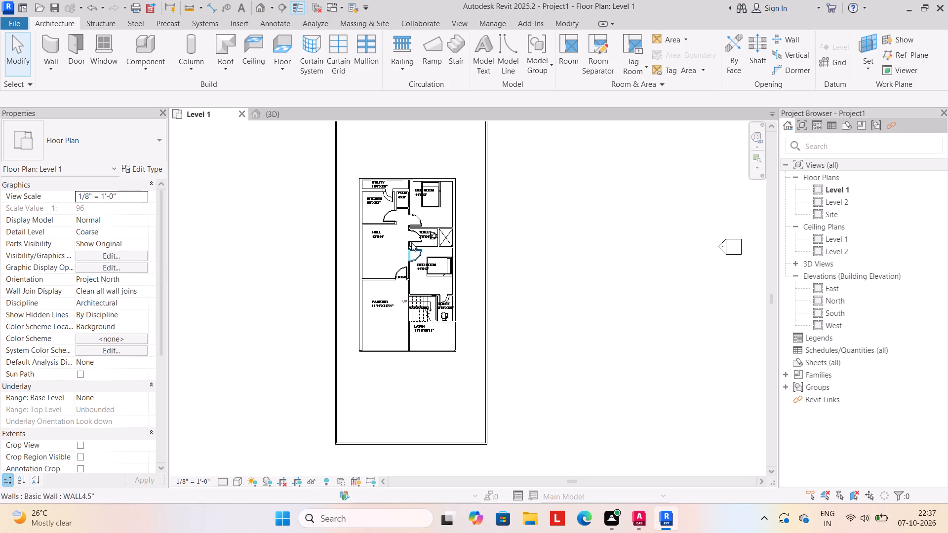
pyautogui.click(277, 113)
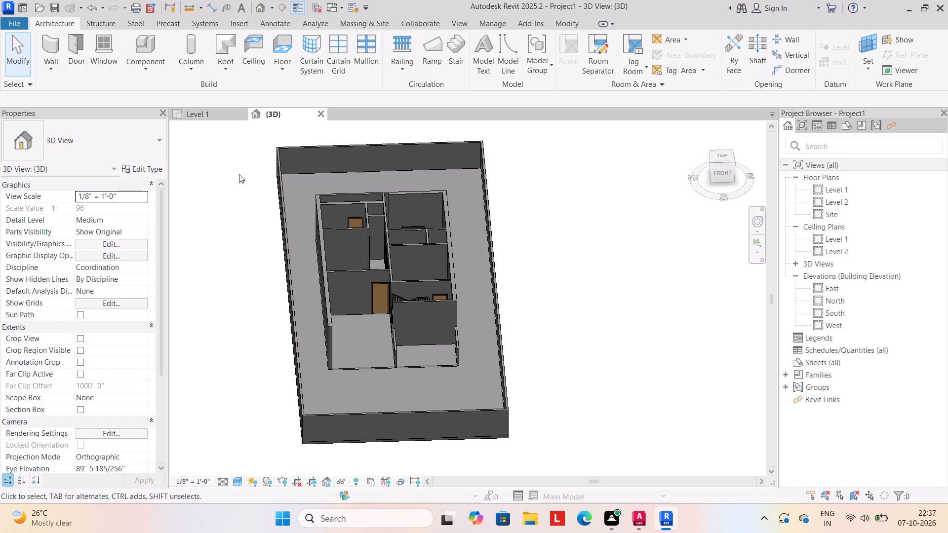
pyautogui.click(206, 114)
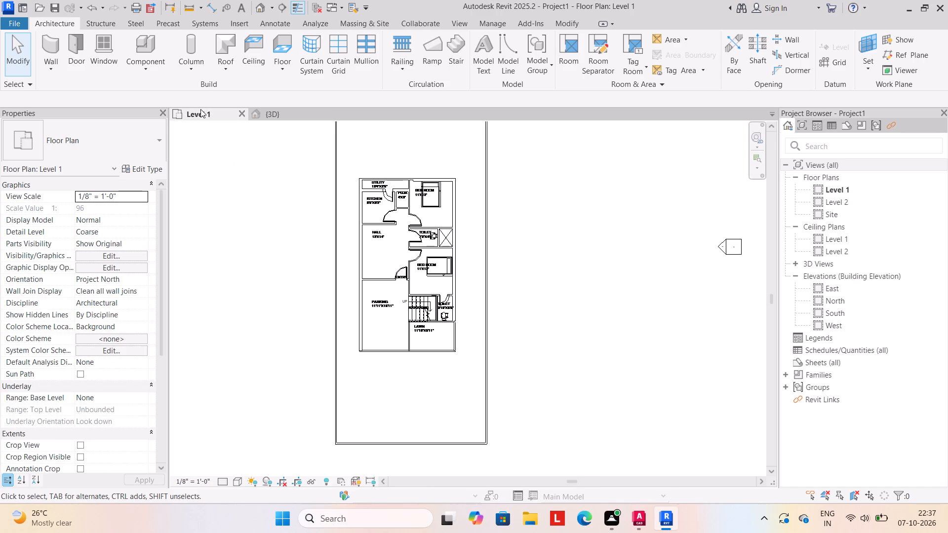
# Start a roof by footprint moved to Level 2 and set the Generic - 12" roof type's structure thickness to 6".
pyautogui.click(225, 72)
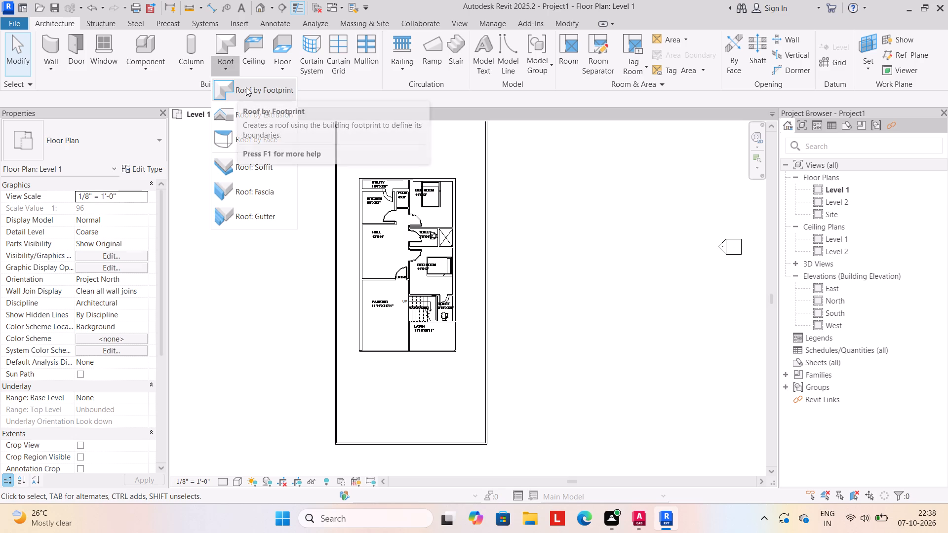
pyautogui.click(246, 87)
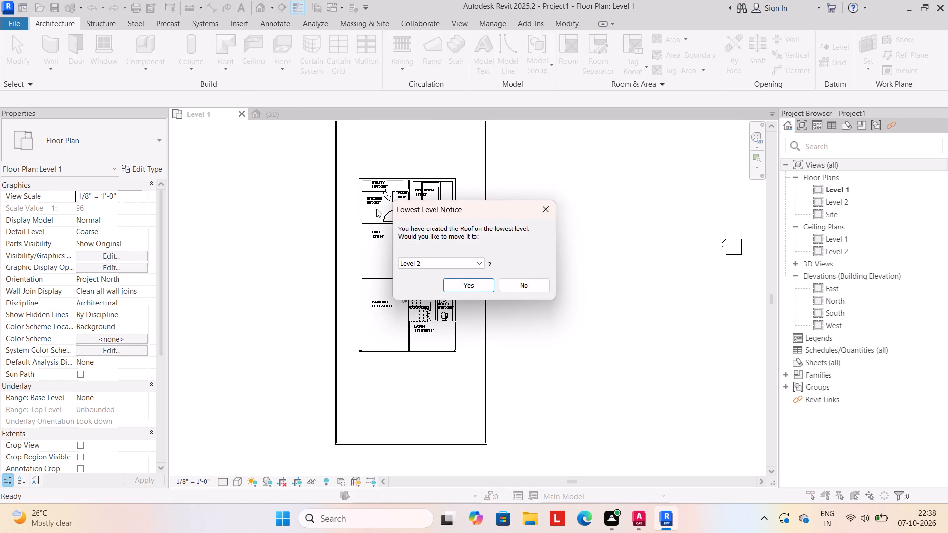
pyautogui.click(473, 286)
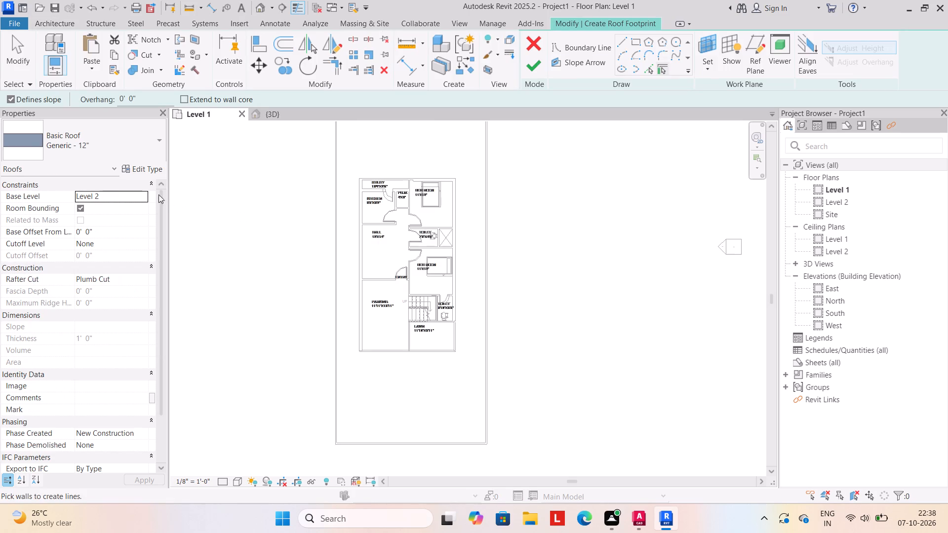
pyautogui.click(151, 169)
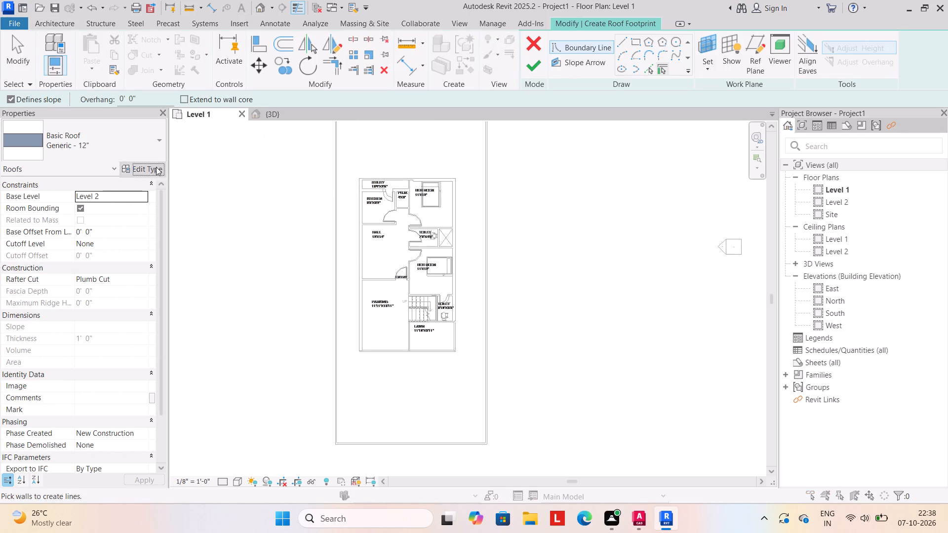
pyautogui.click(574, 232)
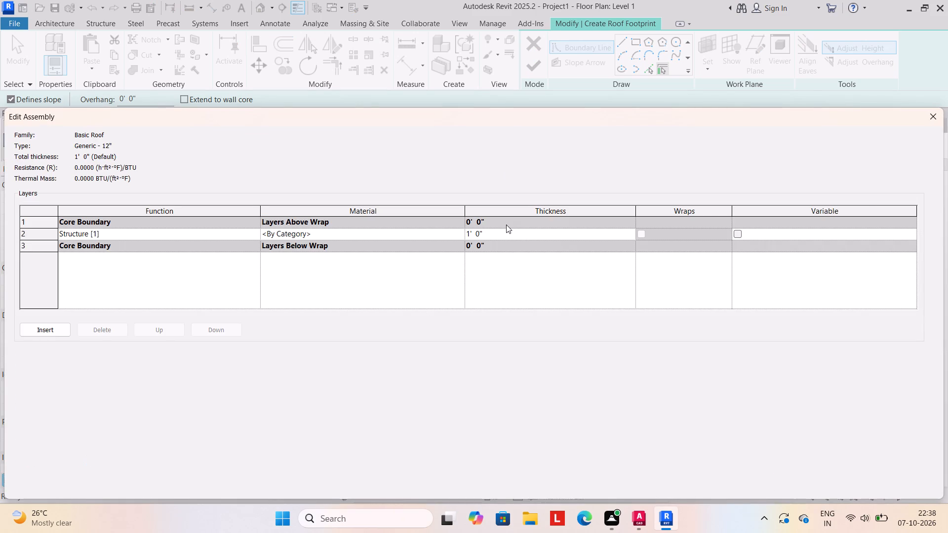
pyautogui.click(499, 228)
pyautogui.click(497, 231)
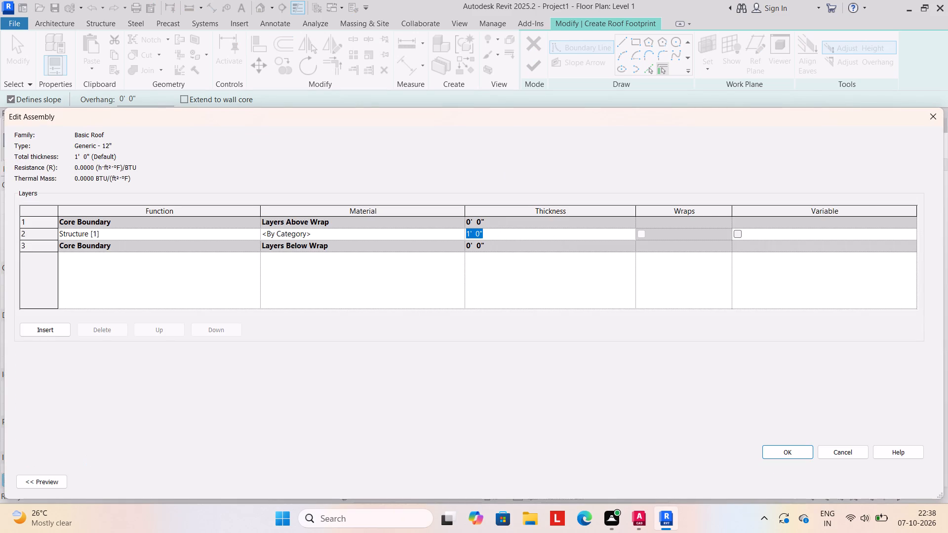
pyautogui.write('6"')
pyautogui.press('Return')
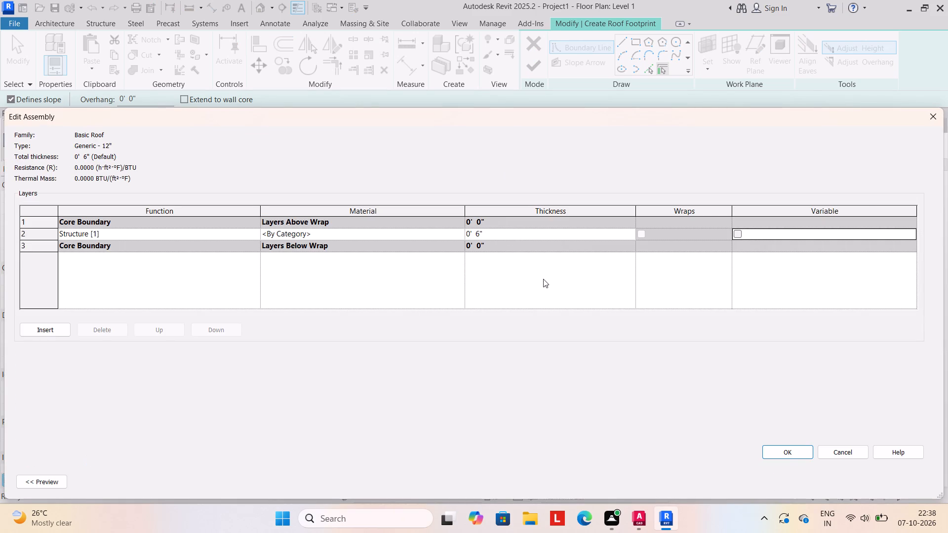
pyautogui.click(783, 455)
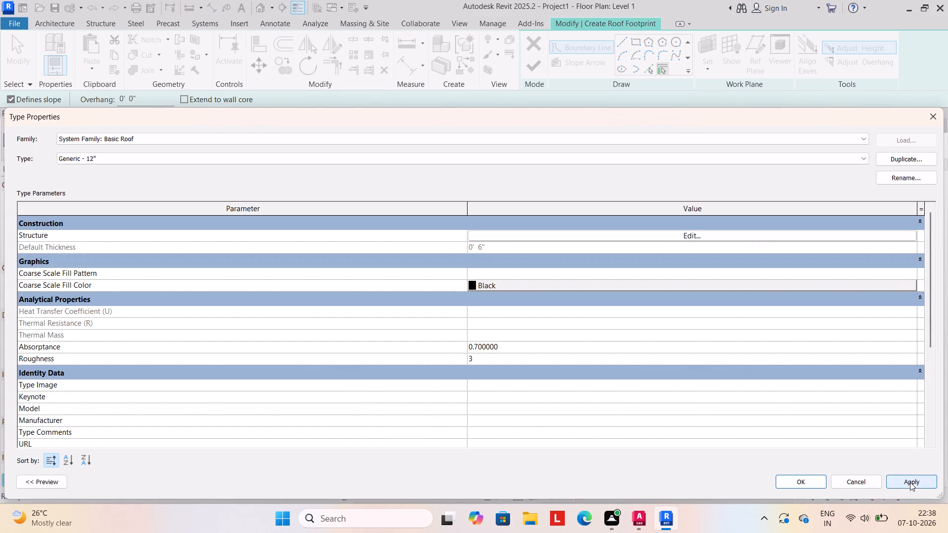
pyautogui.click(910, 482)
pyautogui.click(806, 479)
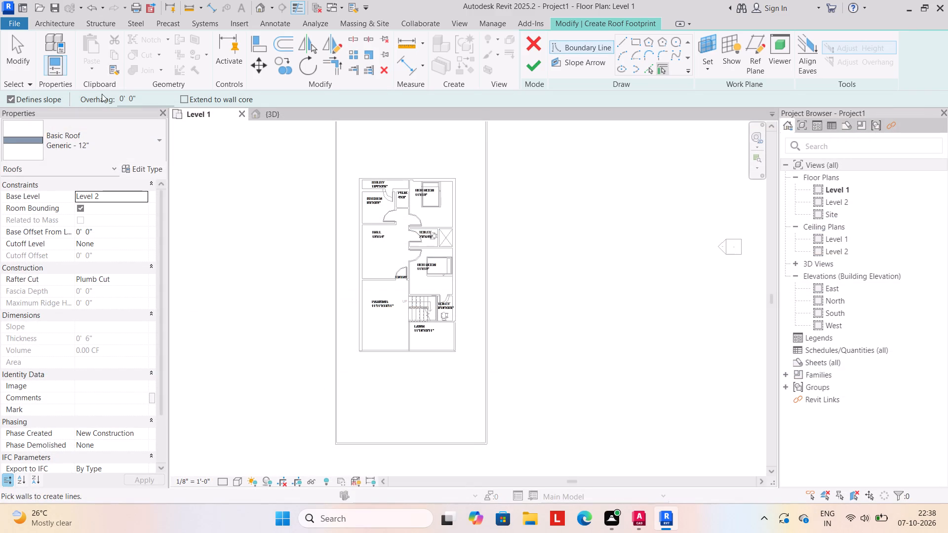
# Create the flat roof from a rectangular boundary without defined slope, offset 2' outward from the house's outer wall corners.
pyautogui.click(636, 41)
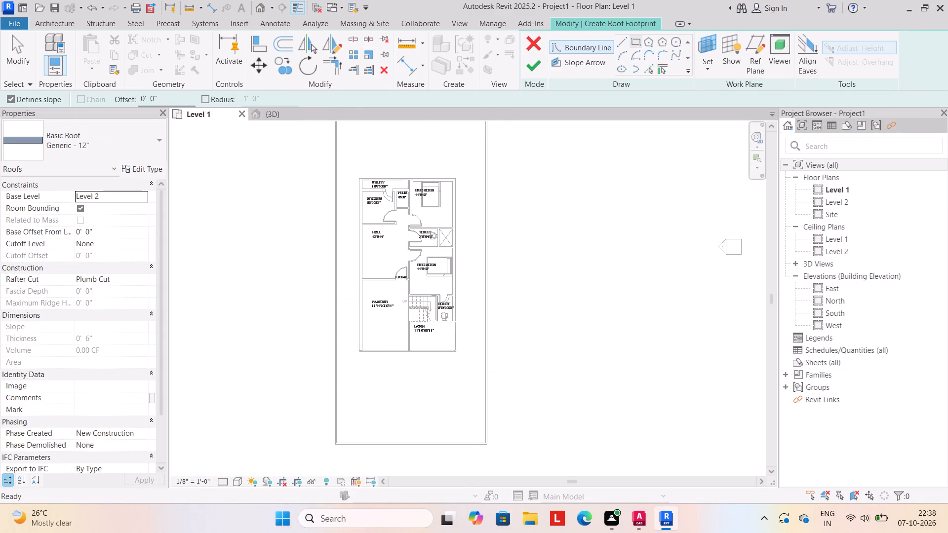
pyautogui.click(10, 96)
pyautogui.click(164, 102)
pyautogui.press('BackSpace')
pyautogui.press('BackSpace')
pyautogui.press('BackSpace')
pyautogui.press('BackSpace')
pyautogui.press('BackSpace')
pyautogui.press('BackSpace')
pyautogui.press('BackSpace')
pyautogui.press('BackSpace')
pyautogui.press('BackSpace')
pyautogui.press('BackSpace')
pyautogui.write("2'")
pyautogui.press('Return')
pyautogui.scroll(3, 389, 182)
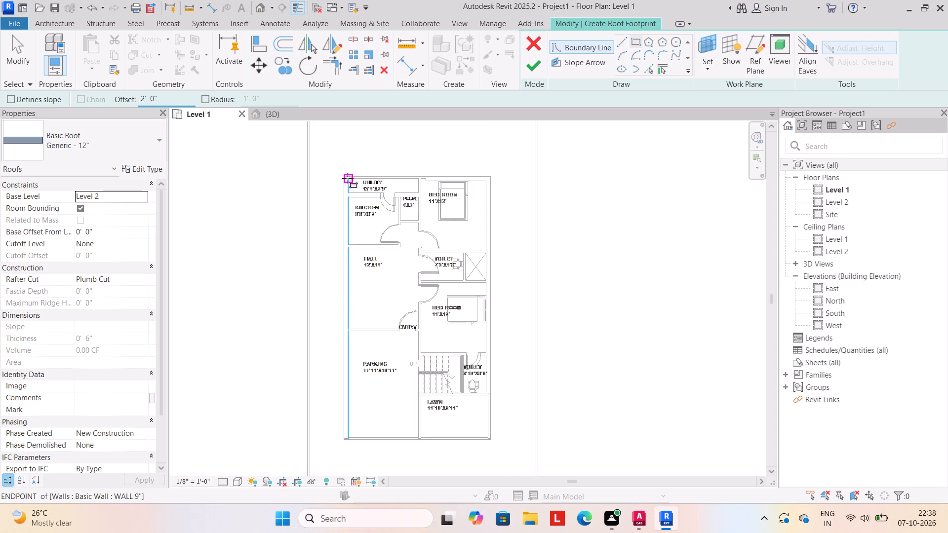
pyautogui.scroll(4, 345, 176)
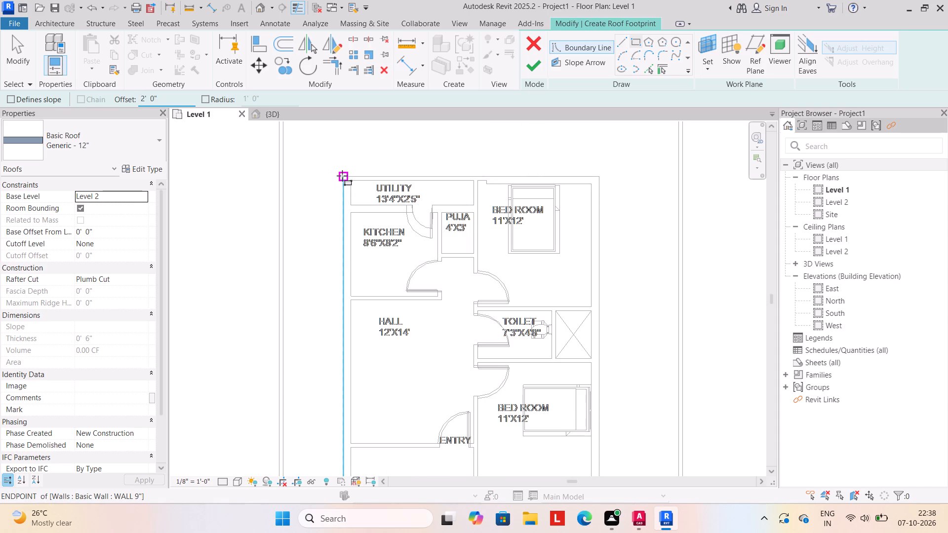
pyautogui.click(343, 176)
pyautogui.moveTo(437, 351); pyautogui.dragTo(421, 237, button='middle')
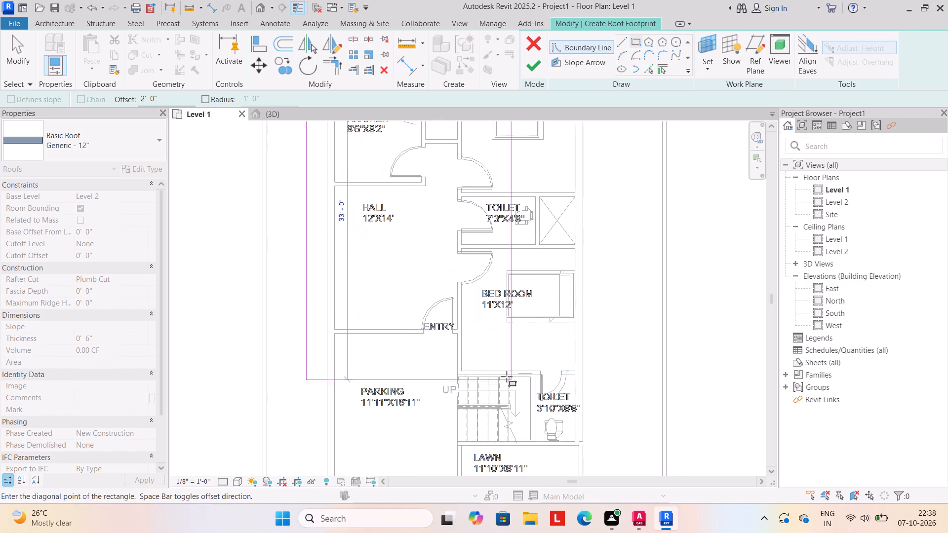
pyautogui.scroll(-3, 519, 408)
pyautogui.moveTo(519, 407); pyautogui.dragTo(479, 270, button='middle')
pyautogui.scroll(3, 522, 355)
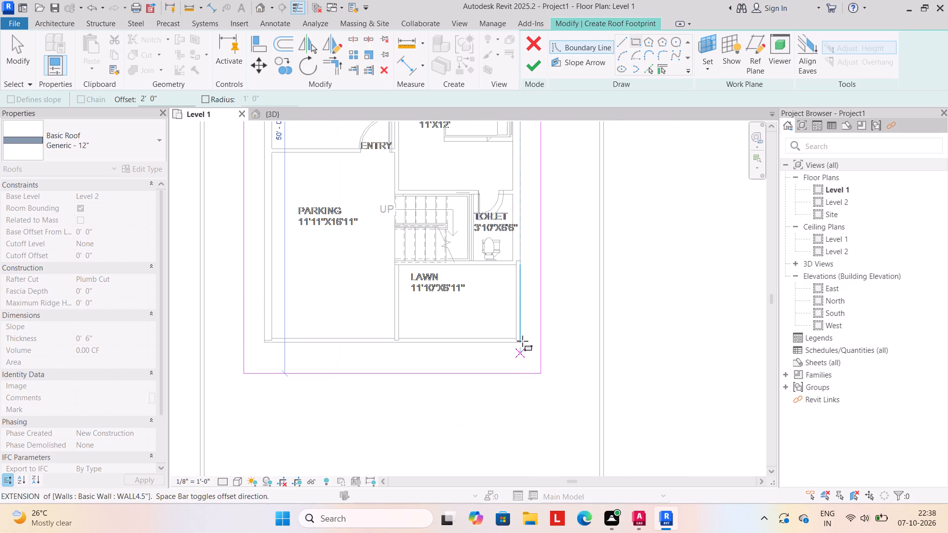
pyautogui.scroll(5, 522, 345)
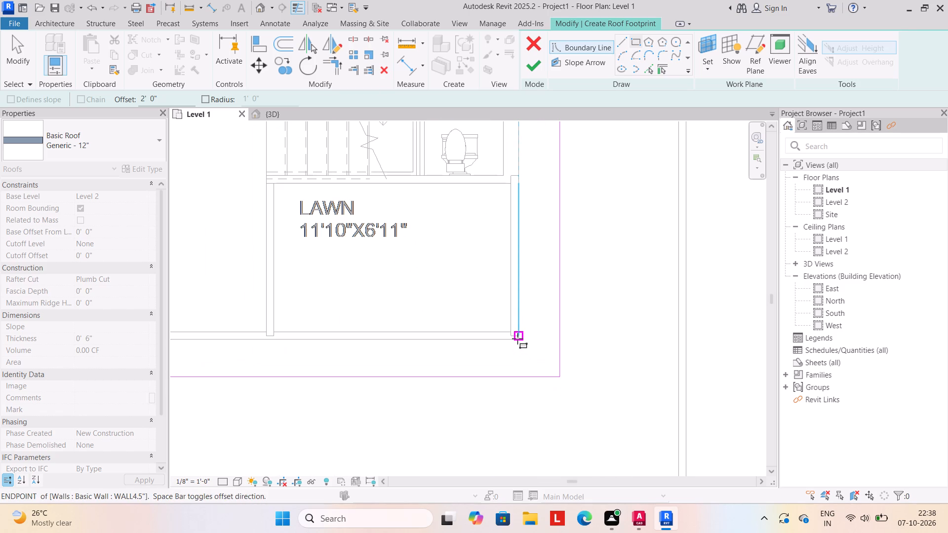
pyautogui.click(517, 339)
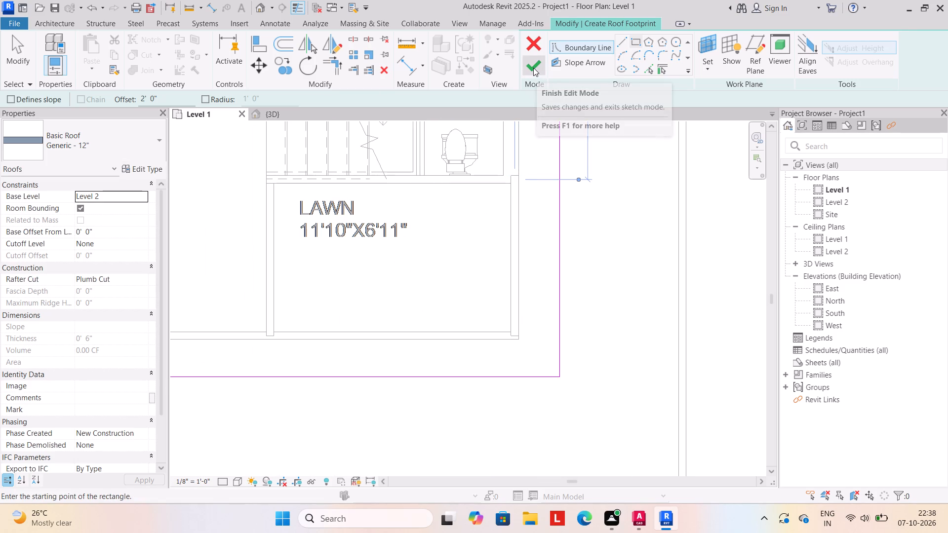
pyautogui.click(533, 68)
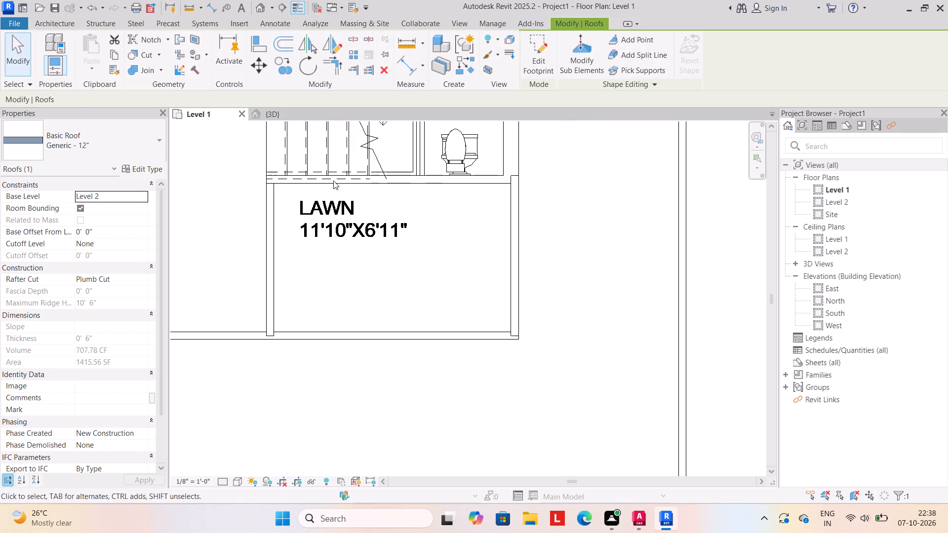
# Examine the new roof over the house in 3D from several angles, including its overhang and the open front.
pyautogui.click(279, 113)
pyautogui.click(545, 270)
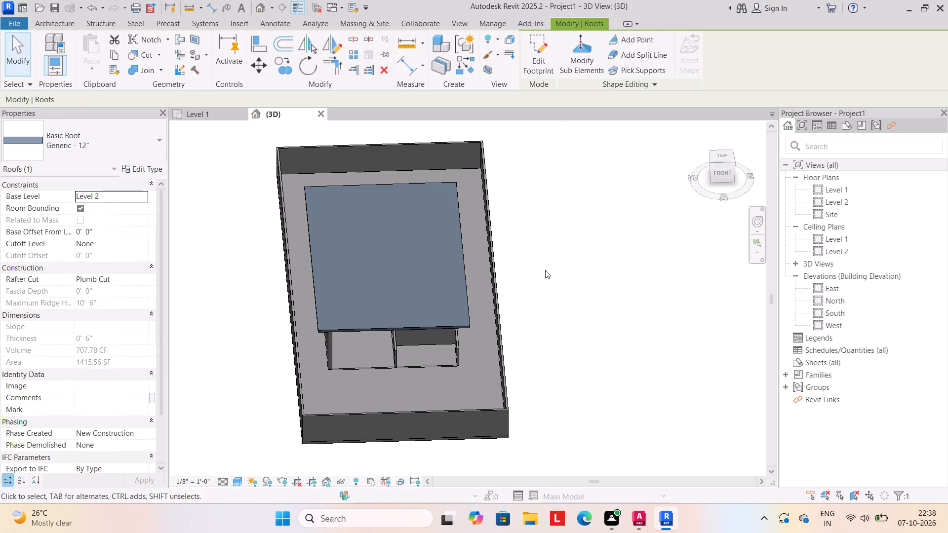
pyautogui.keyDown('shift'); pyautogui.moveTo(557, 338); pyautogui.dragTo(561, 277, button='middle'); pyautogui.keyUp('shift')
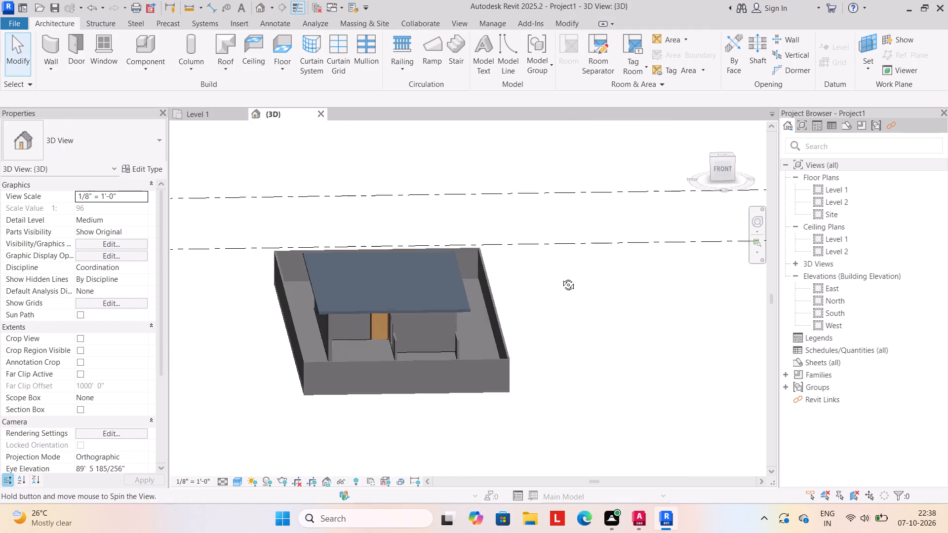
pyautogui.keyDown('shift'); pyautogui.moveTo(561, 277); pyautogui.dragTo(564, 307, button='middle'); pyautogui.keyUp('shift')
pyautogui.keyDown('shift'); pyautogui.moveTo(558, 333); pyautogui.dragTo(539, 378, button='middle'); pyautogui.keyUp('shift')
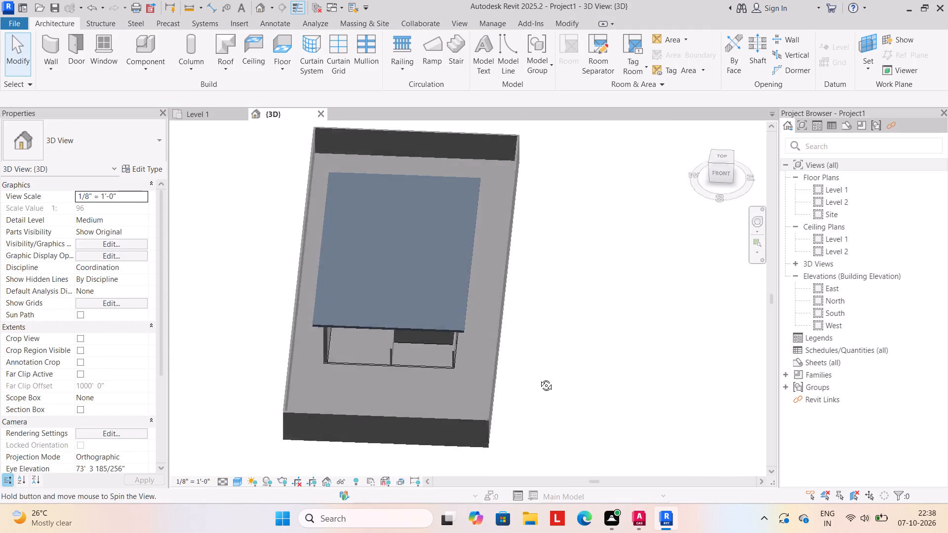
pyautogui.keyDown('shift'); pyautogui.moveTo(539, 378); pyautogui.dragTo(540, 334, button='middle'); pyautogui.keyUp('shift')
pyautogui.keyDown('shift'); pyautogui.scroll(1, 540, 334); pyautogui.keyUp('shift')
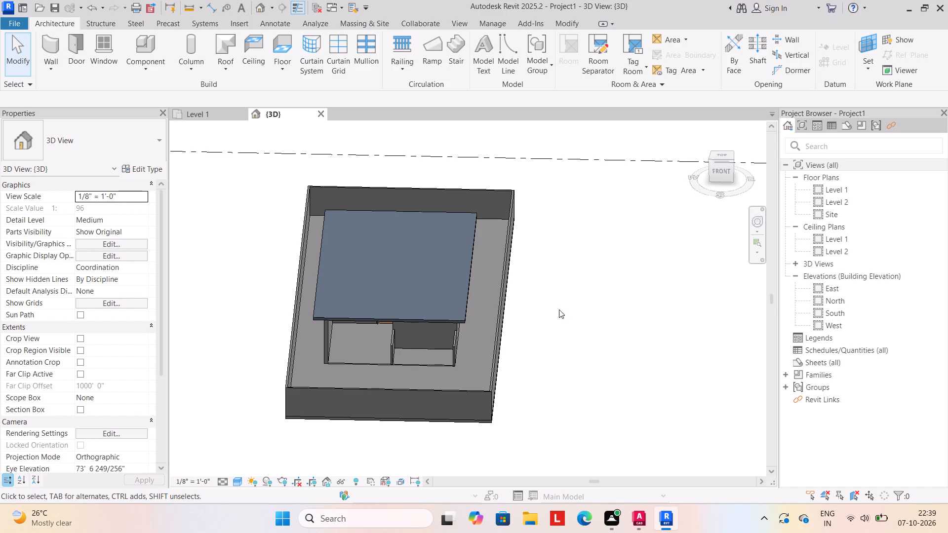
pyautogui.keyDown('shift'); pyautogui.moveTo(562, 338); pyautogui.dragTo(561, 284, button='middle'); pyautogui.keyUp('shift')
pyautogui.keyDown('shift'); pyautogui.moveTo(532, 436); pyautogui.dragTo(539, 487, button='middle'); pyautogui.keyUp('shift')
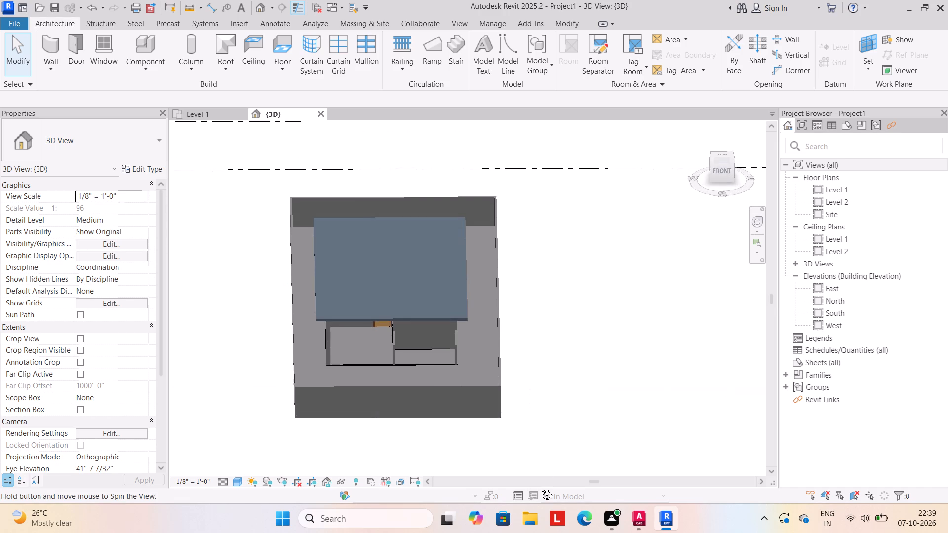
pyautogui.keyDown('shift'); pyautogui.moveTo(539, 487); pyautogui.dragTo(531, 452, button='middle'); pyautogui.keyUp('shift')
pyautogui.keyDown('shift'); pyautogui.moveTo(537, 359); pyautogui.dragTo(535, 428, button='middle'); pyautogui.keyUp('shift')
pyautogui.keyDown('shift'); pyautogui.moveTo(550, 384); pyautogui.dragTo(551, 335, button='middle'); pyautogui.keyUp('shift')
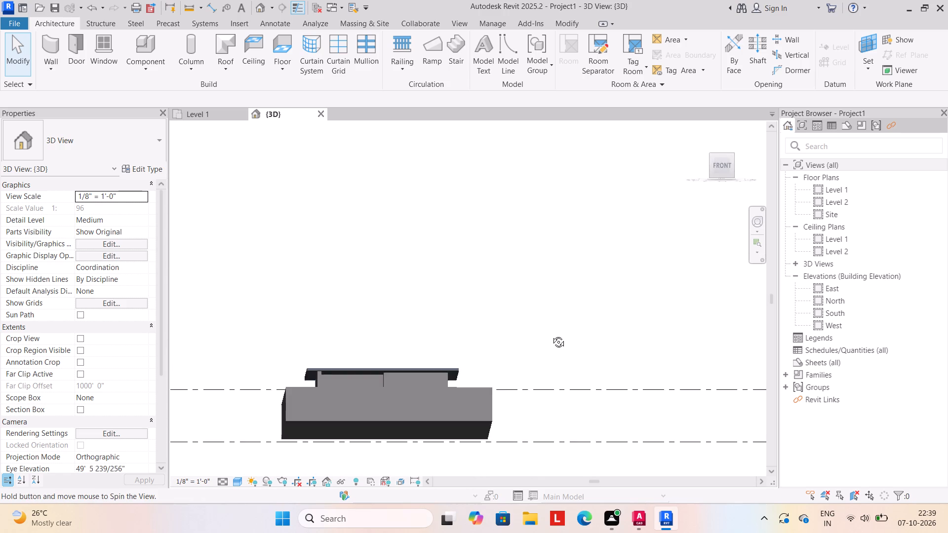
pyautogui.keyDown('shift'); pyautogui.moveTo(551, 335); pyautogui.dragTo(548, 412, button='middle'); pyautogui.keyUp('shift')
pyautogui.moveTo(548, 411); pyautogui.dragTo(548, 355, button='middle')
pyautogui.keyDown('shift'); pyautogui.moveTo(554, 392); pyautogui.dragTo(554, 359, button='middle'); pyautogui.keyUp('shift')
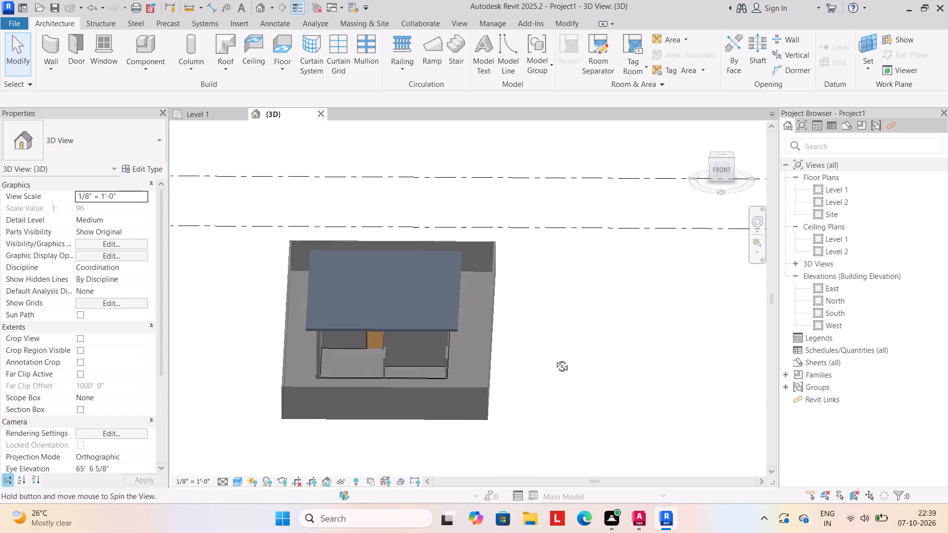
pyautogui.keyDown('shift'); pyautogui.moveTo(554, 359); pyautogui.dragTo(554, 352, button='middle'); pyautogui.keyUp('shift')
pyautogui.scroll(1, 554, 352)
pyautogui.keyDown('shift'); pyautogui.moveTo(554, 356); pyautogui.dragTo(554, 383, button='middle'); pyautogui.keyUp('shift')
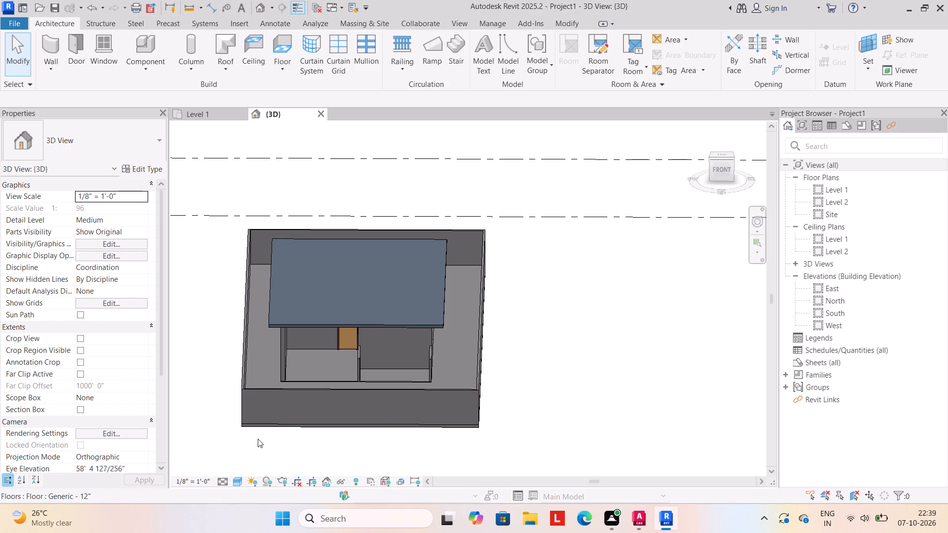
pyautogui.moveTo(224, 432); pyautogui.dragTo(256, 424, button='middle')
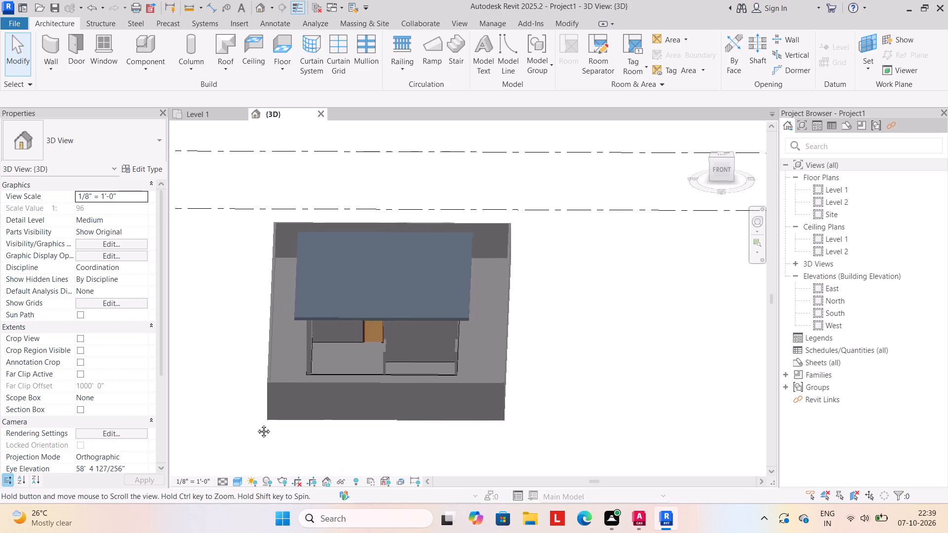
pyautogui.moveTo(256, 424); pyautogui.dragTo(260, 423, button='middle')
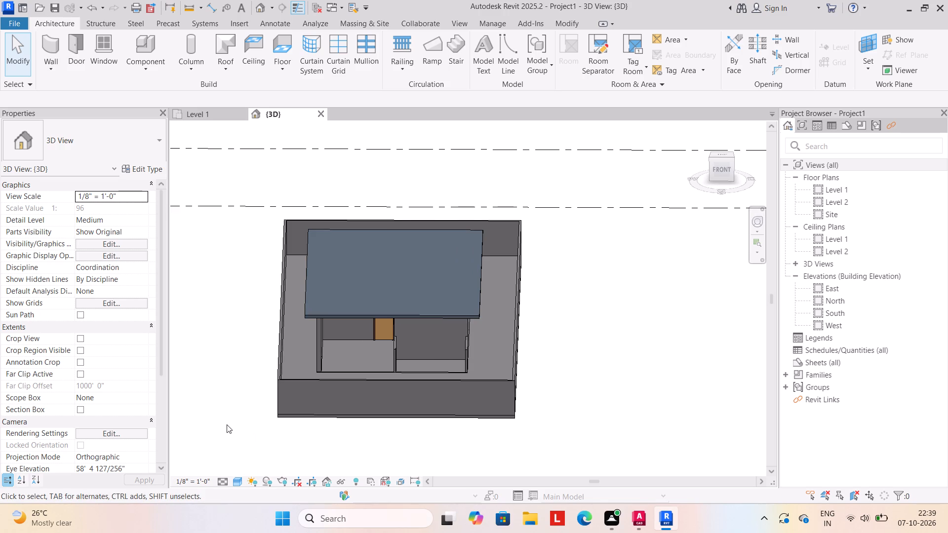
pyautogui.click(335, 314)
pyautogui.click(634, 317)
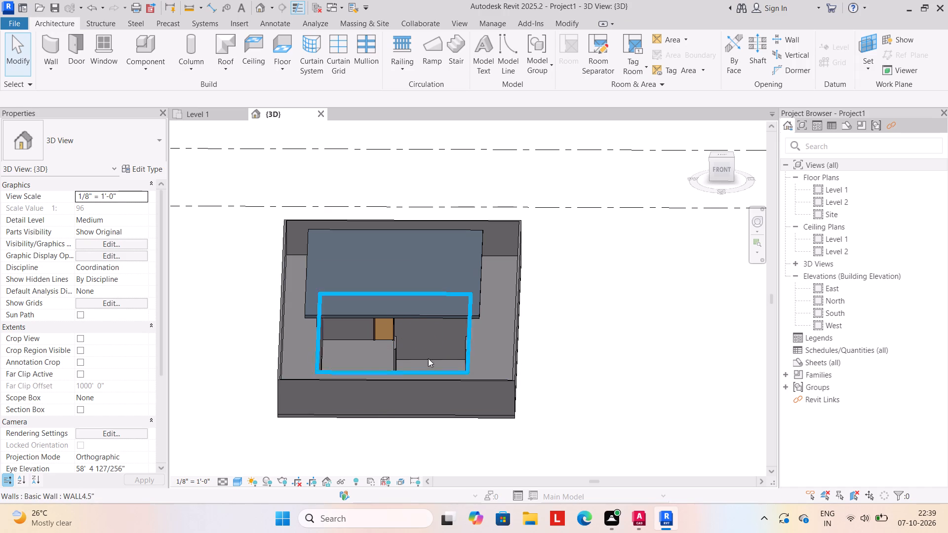
# Set the desired number of risers of the staircase beside the toilet to 17 in the Level 1 floor plan.
pyautogui.click(213, 116)
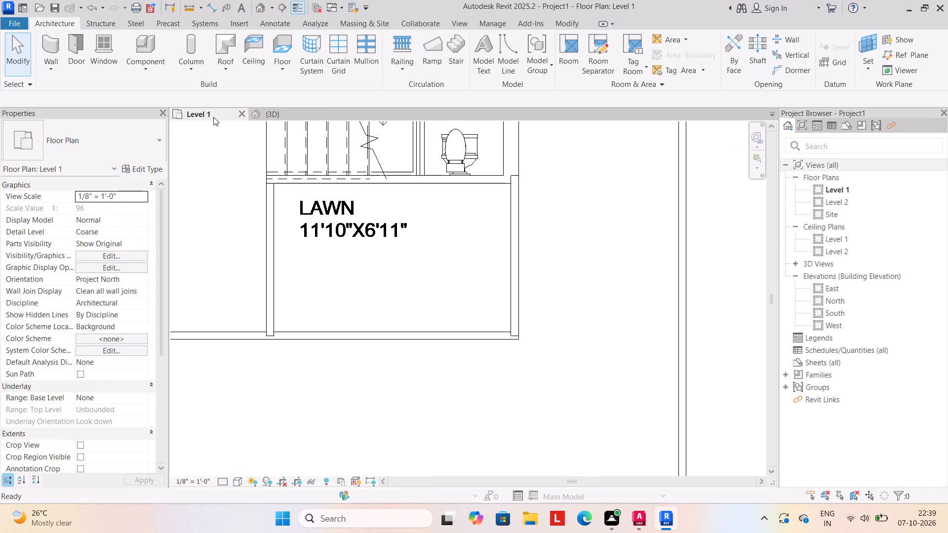
pyautogui.scroll(-2, 373, 272)
pyautogui.moveTo(373, 273); pyautogui.dragTo(411, 349, button='middle')
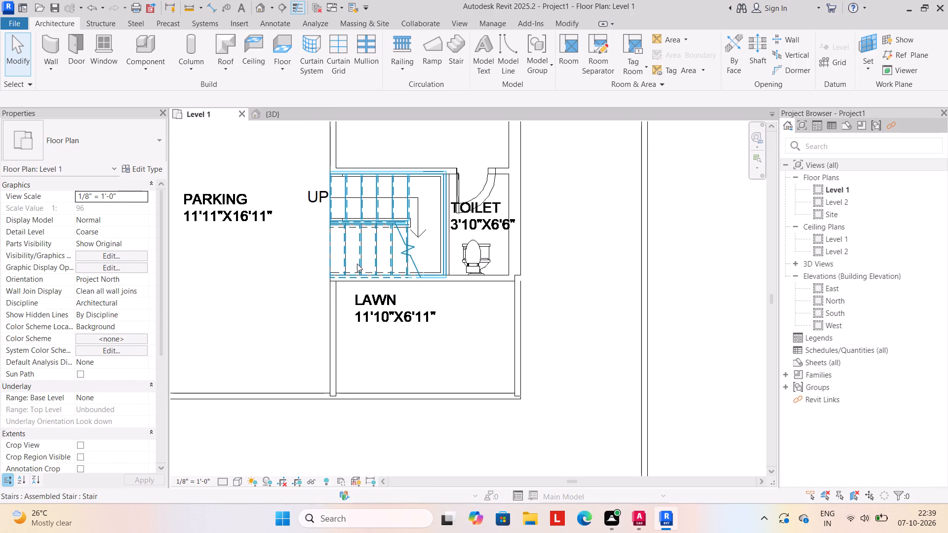
pyautogui.click(357, 264)
pyautogui.scroll(-2, 327, 283)
pyautogui.moveTo(327, 283); pyautogui.dragTo(355, 276, button='middle')
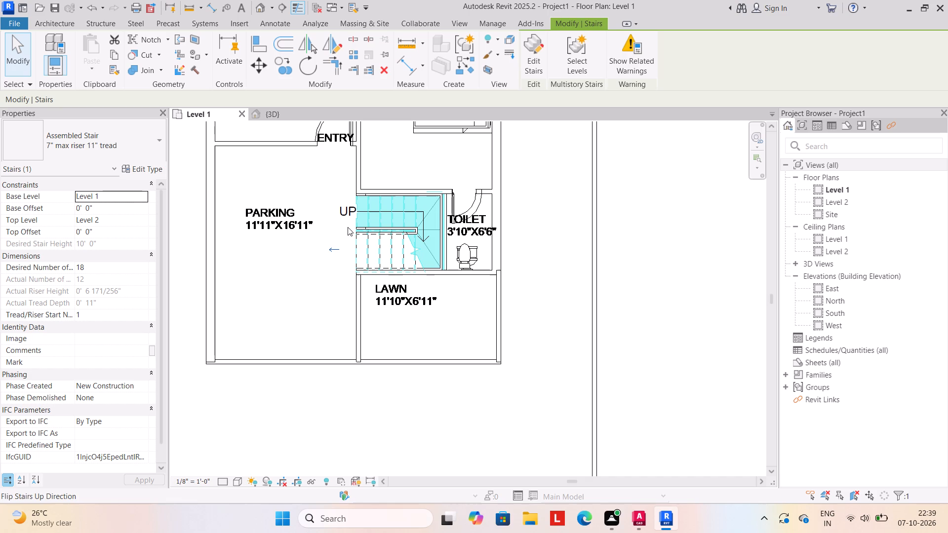
pyautogui.click(108, 266)
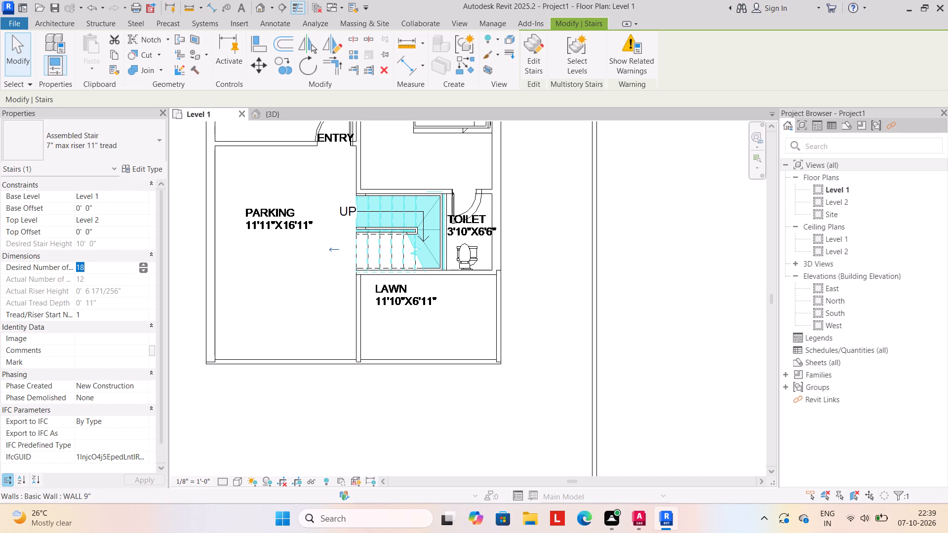
pyautogui.write('17')
pyautogui.press('Return')
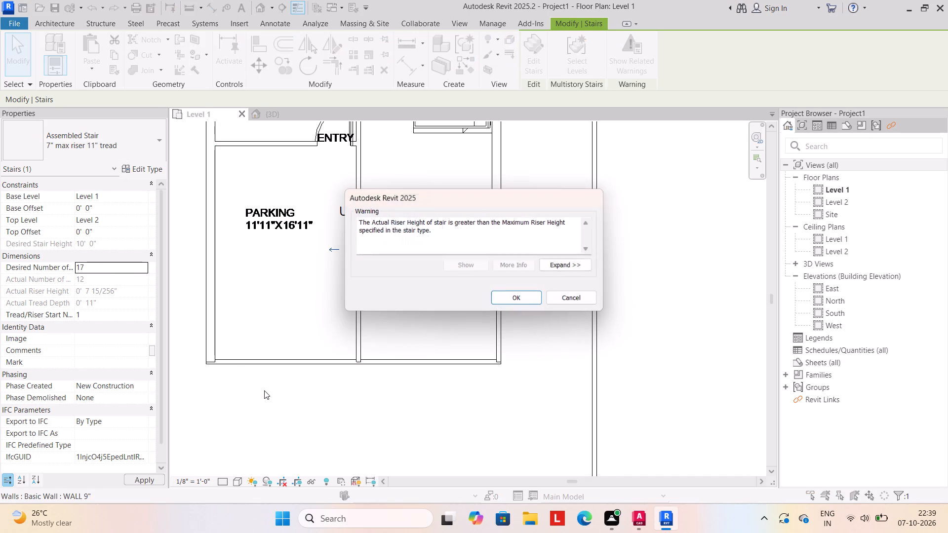
pyautogui.click(503, 295)
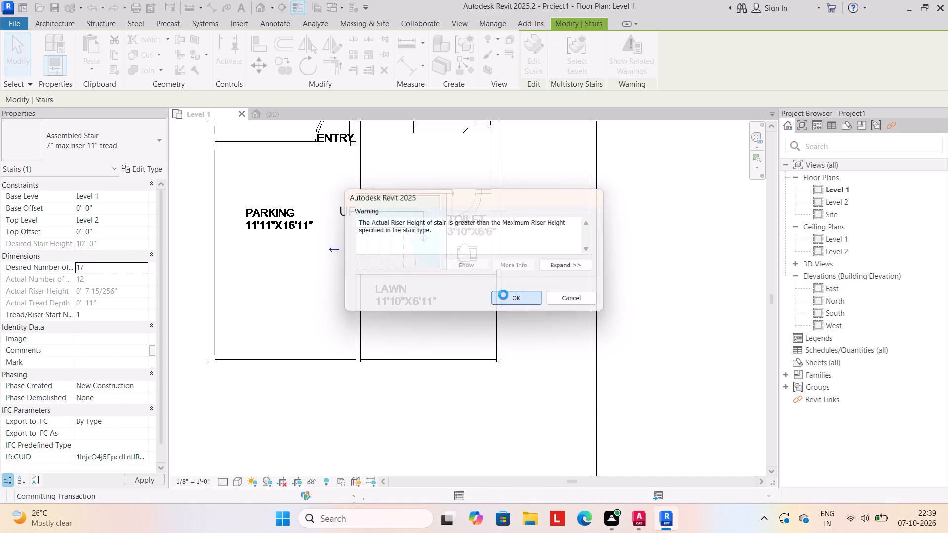
pyautogui.click(439, 400)
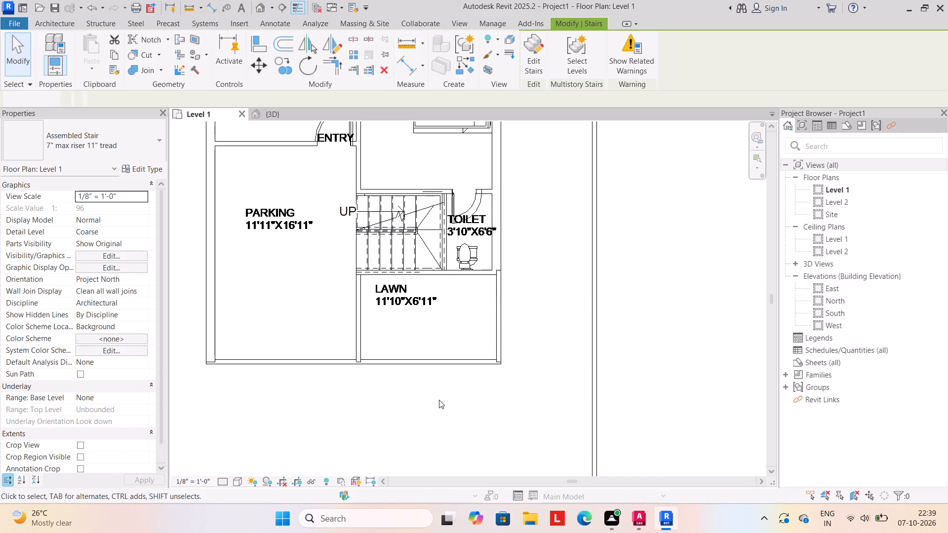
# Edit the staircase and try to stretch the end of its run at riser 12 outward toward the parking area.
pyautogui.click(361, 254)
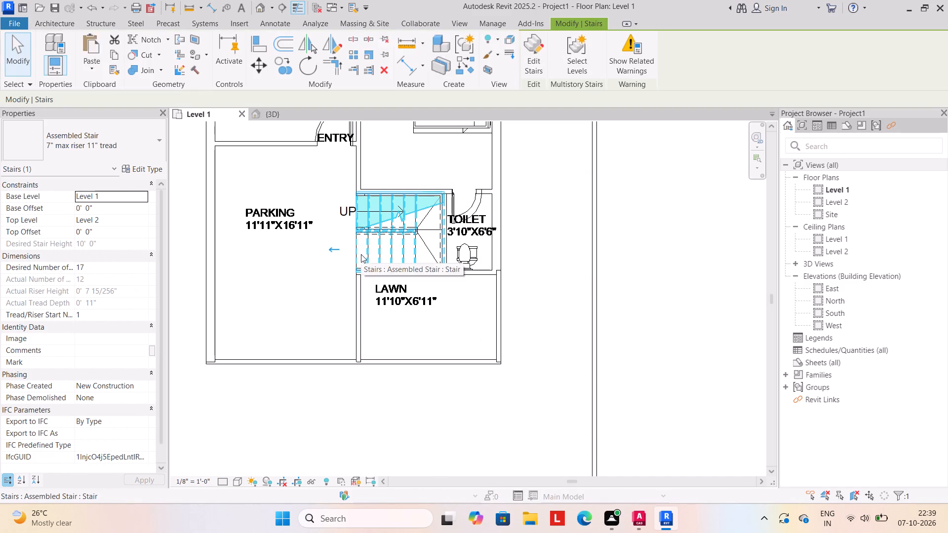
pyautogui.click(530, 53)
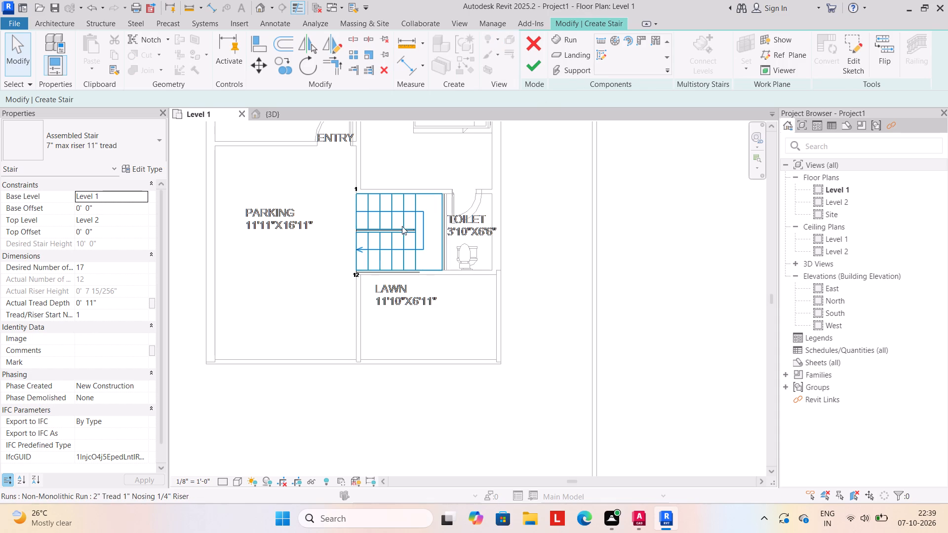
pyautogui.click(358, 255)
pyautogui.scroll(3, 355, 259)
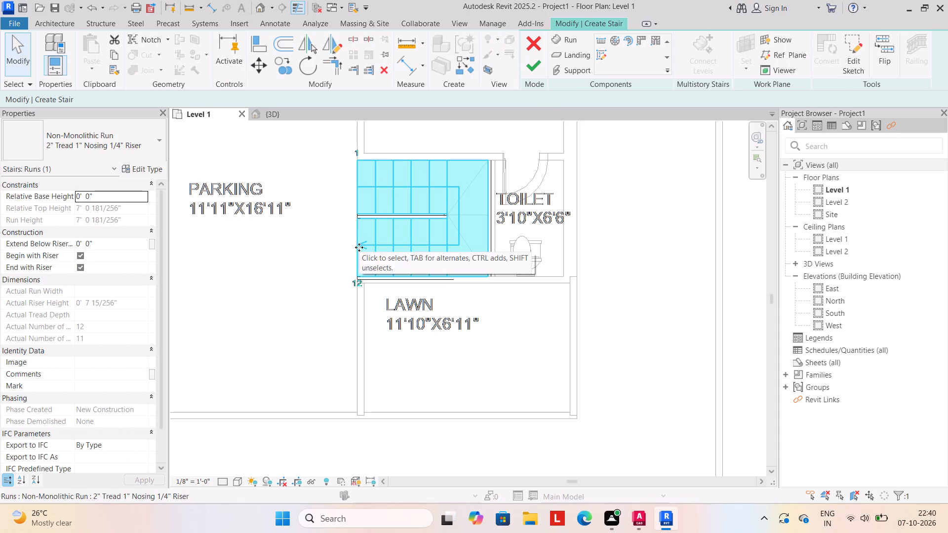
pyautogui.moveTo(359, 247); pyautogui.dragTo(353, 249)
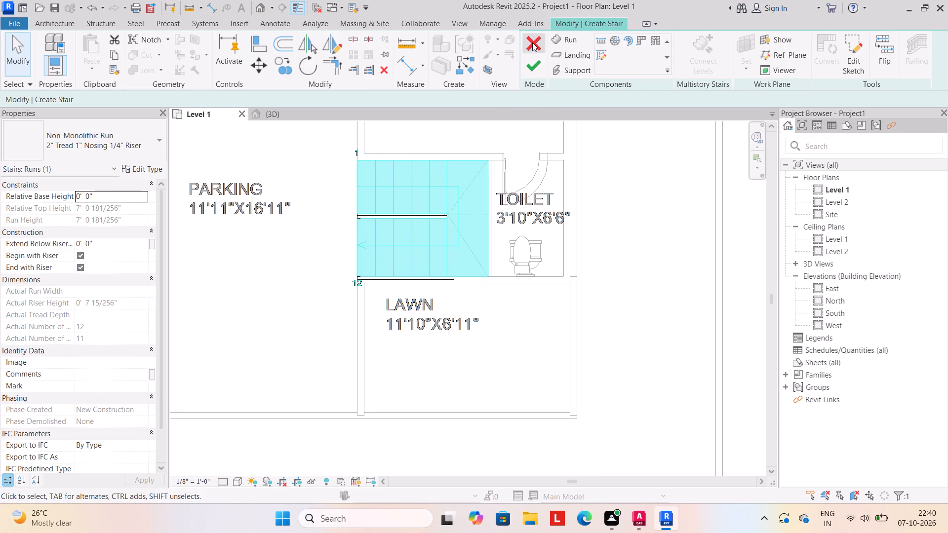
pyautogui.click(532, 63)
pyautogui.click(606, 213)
# Examine the full Level 1 plan, and inspect the roof slab over the house in 3D from the front, below and side.
pyautogui.scroll(-2, 602, 231)
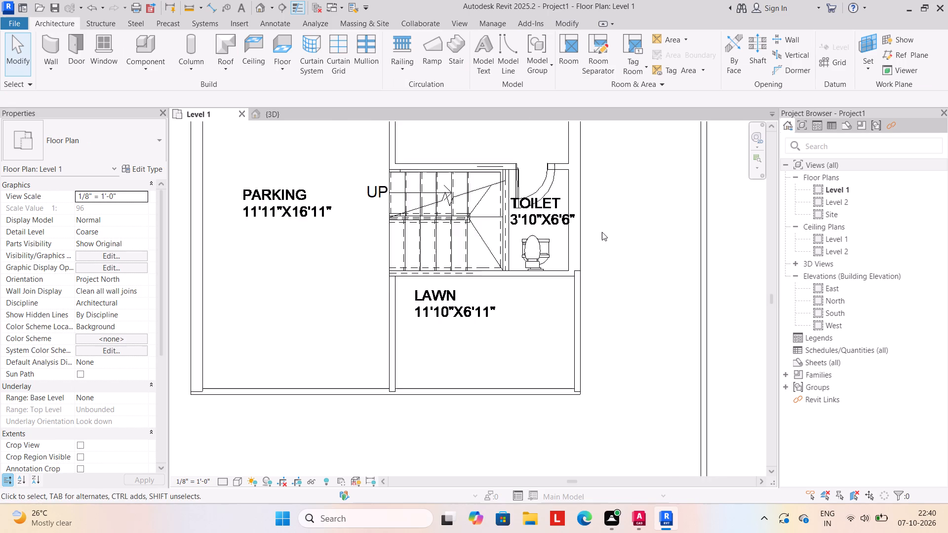
pyautogui.scroll(-5, 602, 232)
pyautogui.moveTo(610, 240); pyautogui.dragTo(508, 311, button='middle')
pyautogui.scroll(-2, 505, 305)
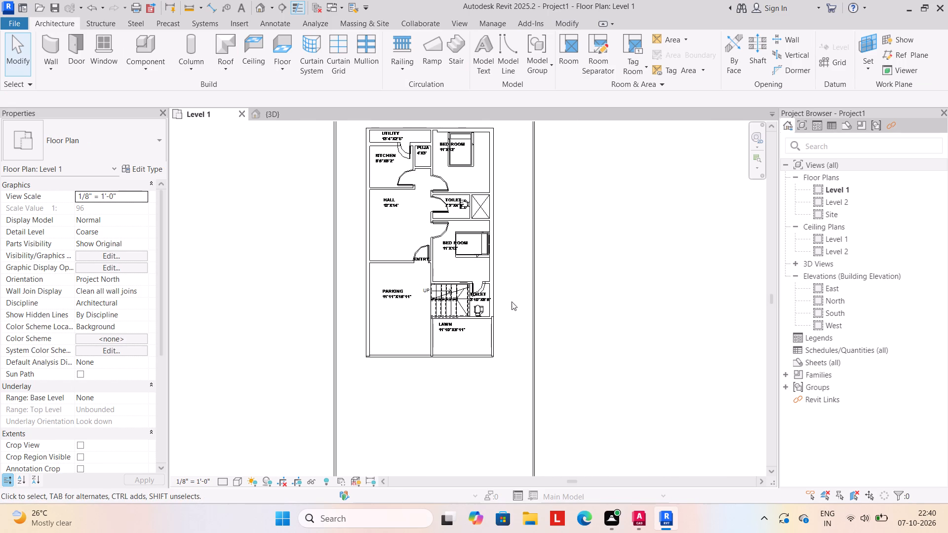
pyautogui.scroll(-1, 512, 302)
pyautogui.moveTo(512, 302); pyautogui.dragTo(502, 314, button='middle')
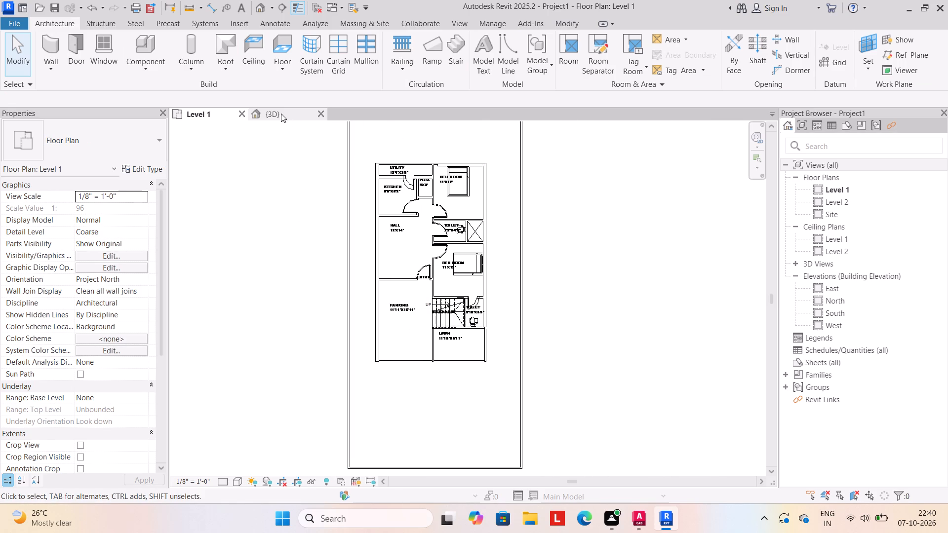
pyautogui.click(279, 111)
pyautogui.keyDown('shift'); pyautogui.moveTo(592, 299); pyautogui.dragTo(588, 231, button='middle'); pyautogui.keyUp('shift')
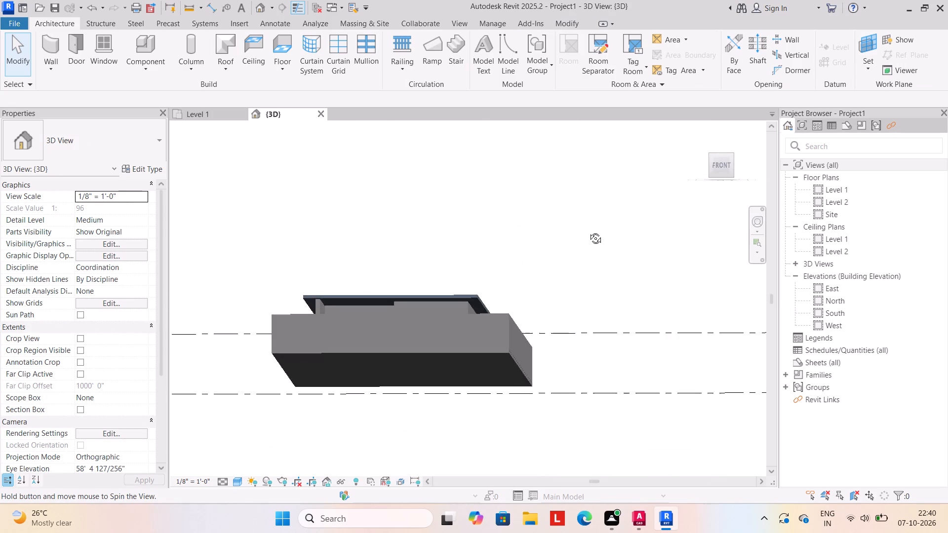
pyautogui.keyDown('shift'); pyautogui.moveTo(588, 231); pyautogui.dragTo(584, 269, button='middle'); pyautogui.keyUp('shift')
pyautogui.keyDown('shift'); pyautogui.moveTo(612, 337); pyautogui.dragTo(611, 264, button='middle'); pyautogui.keyUp('shift')
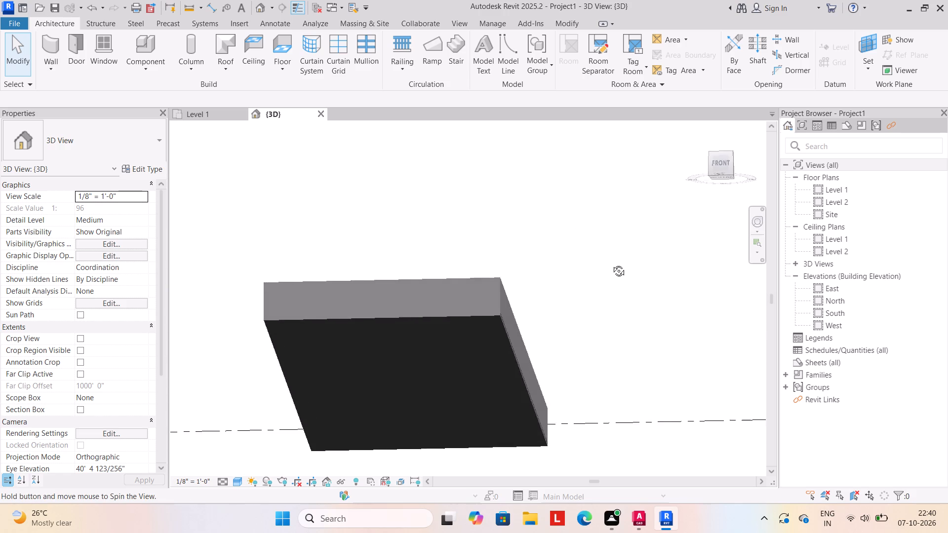
pyautogui.keyDown('shift'); pyautogui.moveTo(611, 264); pyautogui.dragTo(489, 306, button='middle'); pyautogui.keyUp('shift')
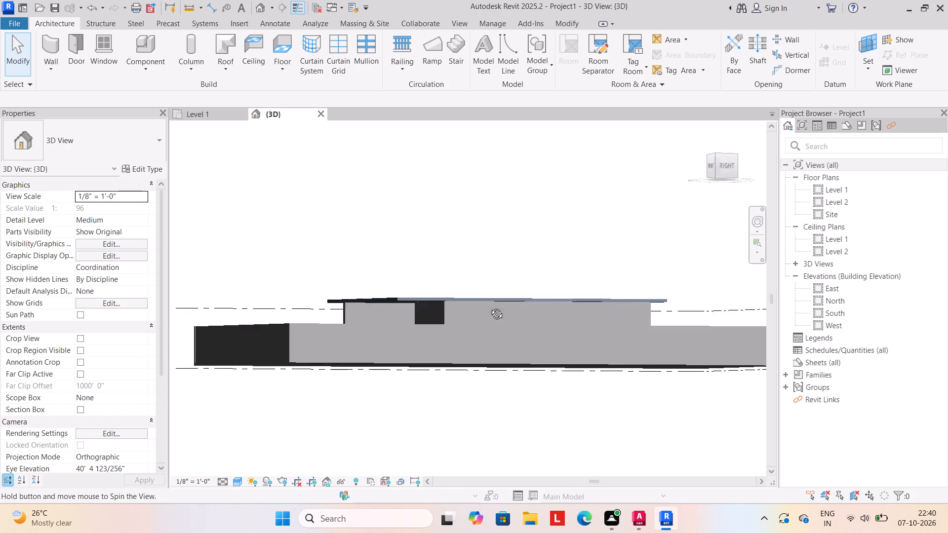
pyautogui.keyDown('shift'); pyautogui.moveTo(489, 306); pyautogui.dragTo(484, 291, button='middle'); pyautogui.keyUp('shift')
pyautogui.click(464, 294)
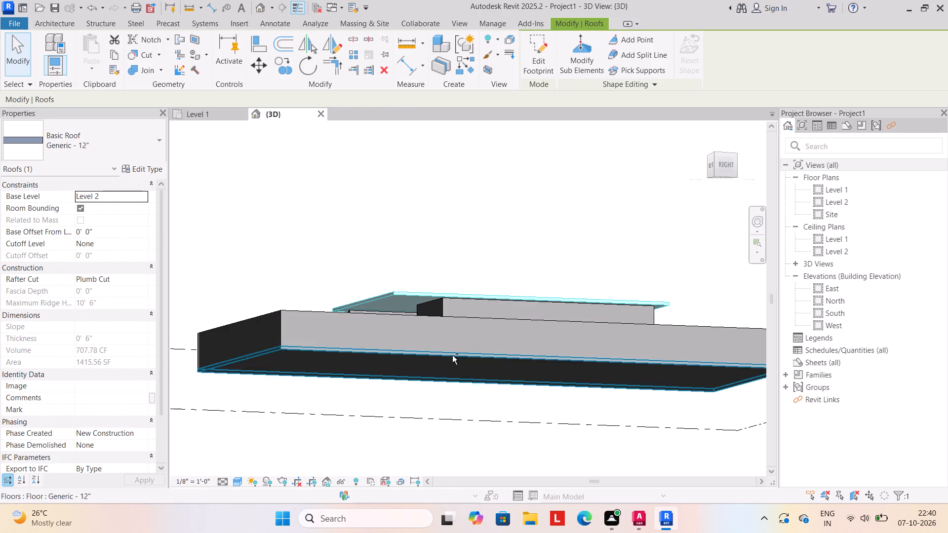
pyautogui.keyDown('shift'); pyautogui.moveTo(451, 361); pyautogui.dragTo(555, 404, button='middle'); pyautogui.keyUp('shift')
pyautogui.keyDown('shift'); pyautogui.moveTo(513, 395); pyautogui.dragTo(513, 398, button='middle'); pyautogui.keyUp('shift')
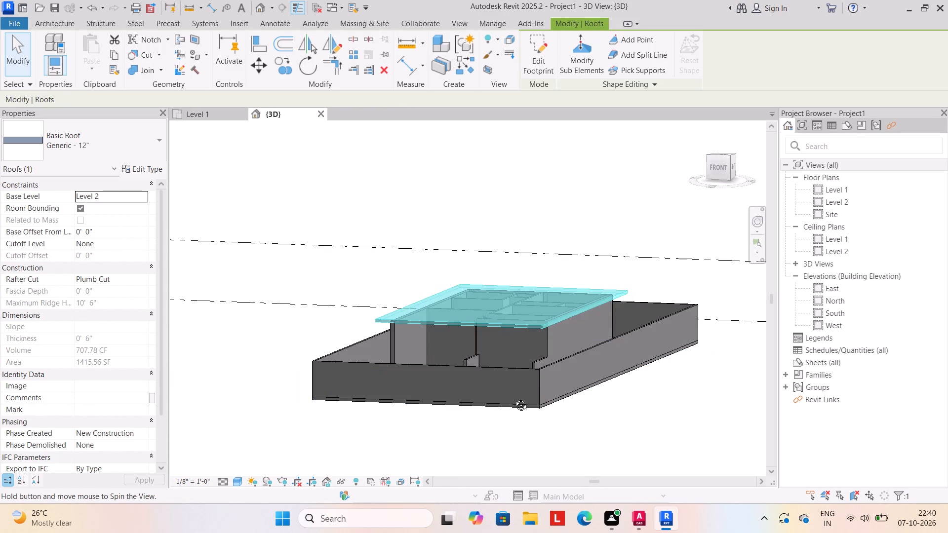
pyautogui.keyDown('shift'); pyautogui.moveTo(513, 398); pyautogui.dragTo(537, 411, button='middle'); pyautogui.keyUp('shift')
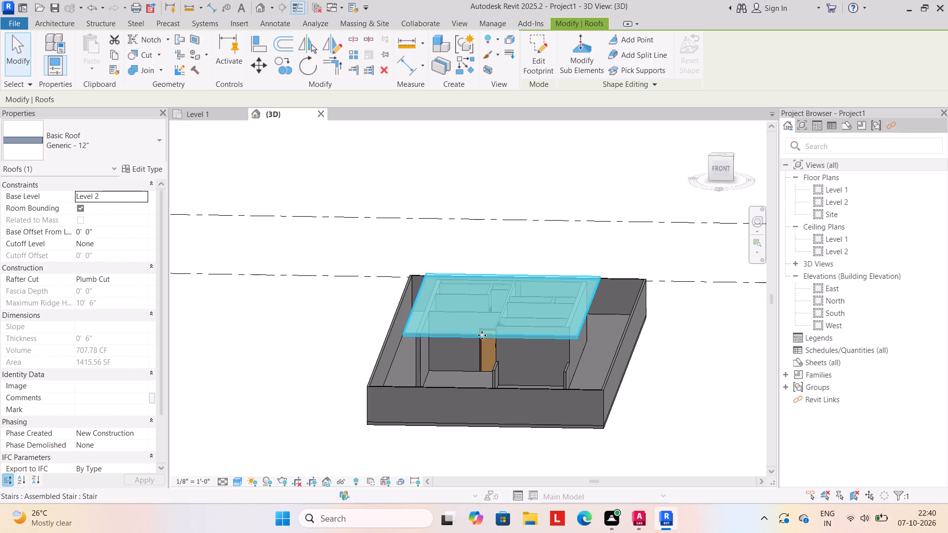
pyautogui.click(274, 356)
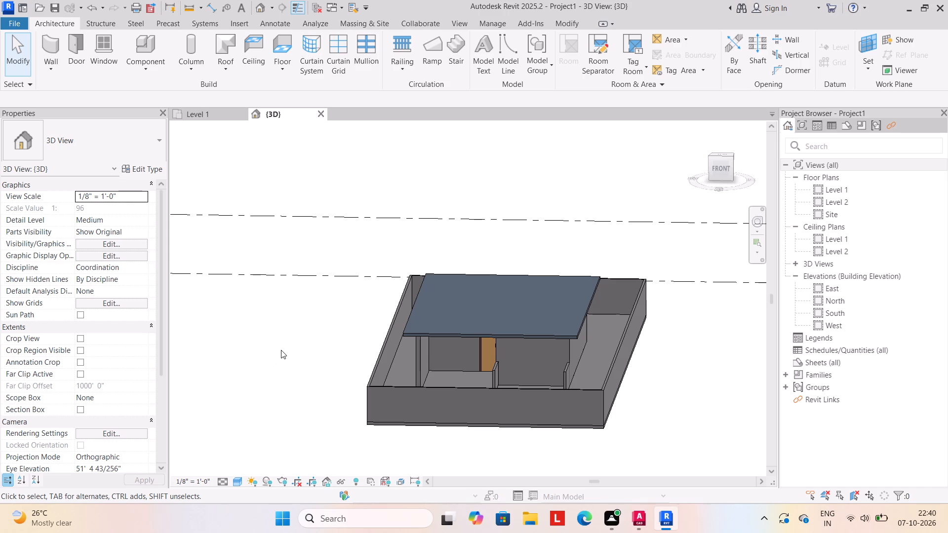
# Examine the roofed house and compound wall in 3D from several angles, and check the roof outline in the Level 2 floor plan.
pyautogui.keyDown('shift'); pyautogui.moveTo(281, 348); pyautogui.dragTo(338, 308, button='middle'); pyautogui.keyUp('shift')
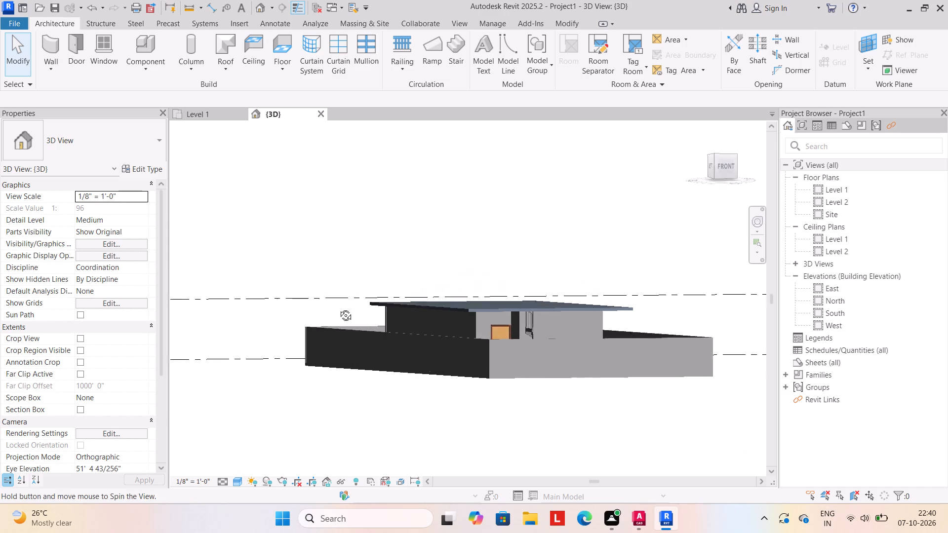
pyautogui.keyDown('shift'); pyautogui.moveTo(338, 308); pyautogui.dragTo(455, 396, button='middle'); pyautogui.keyUp('shift')
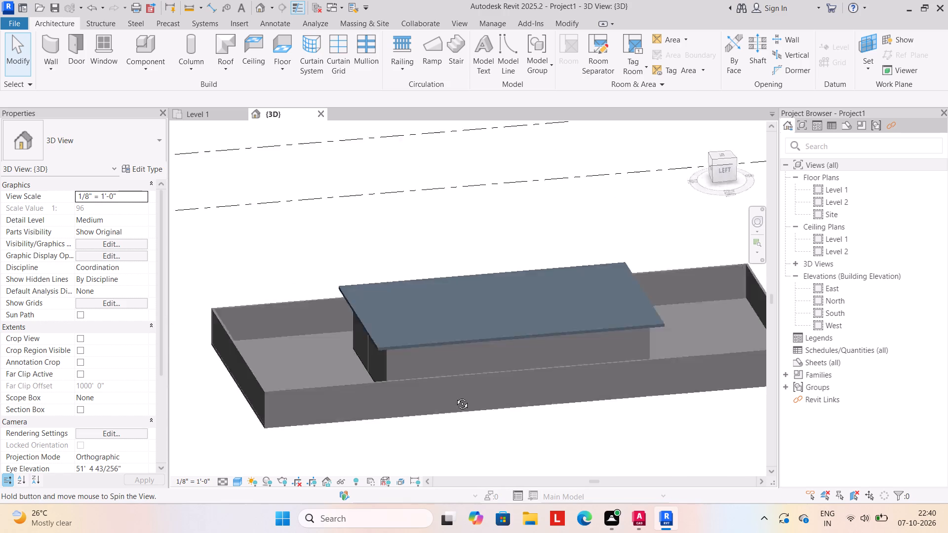
pyautogui.keyDown('shift'); pyautogui.moveTo(455, 396); pyautogui.dragTo(298, 375, button='middle'); pyautogui.keyUp('shift')
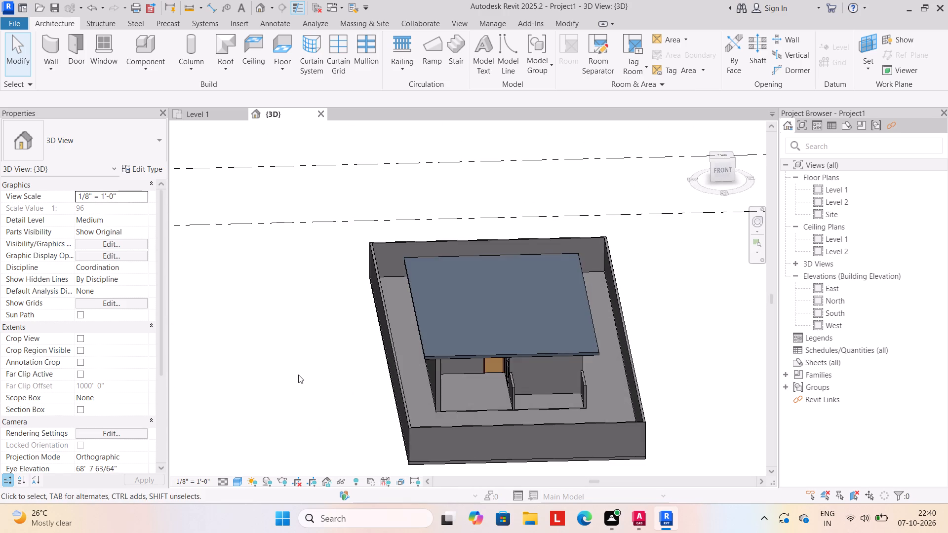
pyautogui.scroll(-1, 298, 375)
pyautogui.moveTo(298, 371); pyautogui.dragTo(291, 326, button='middle')
pyautogui.keyDown('shift'); pyautogui.moveTo(332, 375); pyautogui.dragTo(325, 352, button='middle'); pyautogui.keyUp('shift')
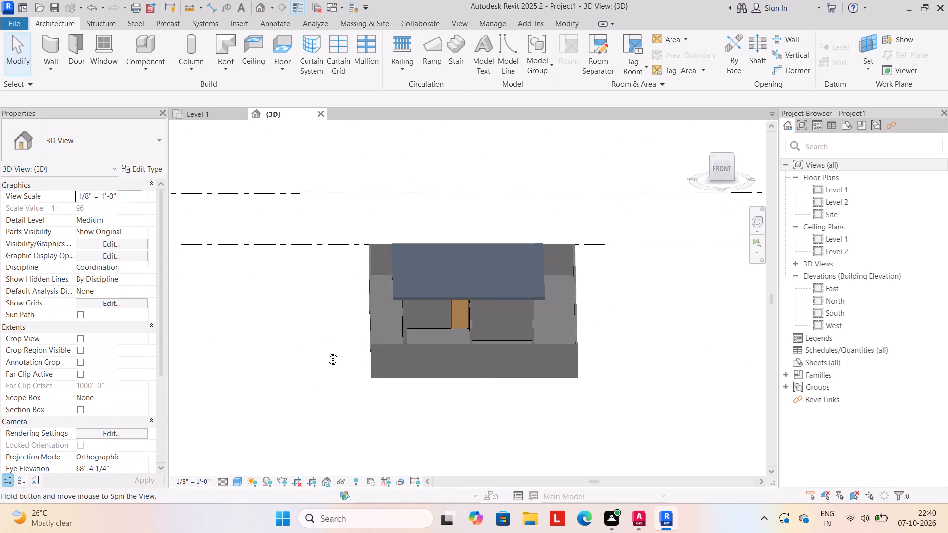
pyautogui.keyDown('shift'); pyautogui.moveTo(325, 352); pyautogui.dragTo(325, 352, button='middle'); pyautogui.keyUp('shift')
pyautogui.keyDown('shift'); pyautogui.middleClick(412, 378); pyautogui.keyUp('shift')
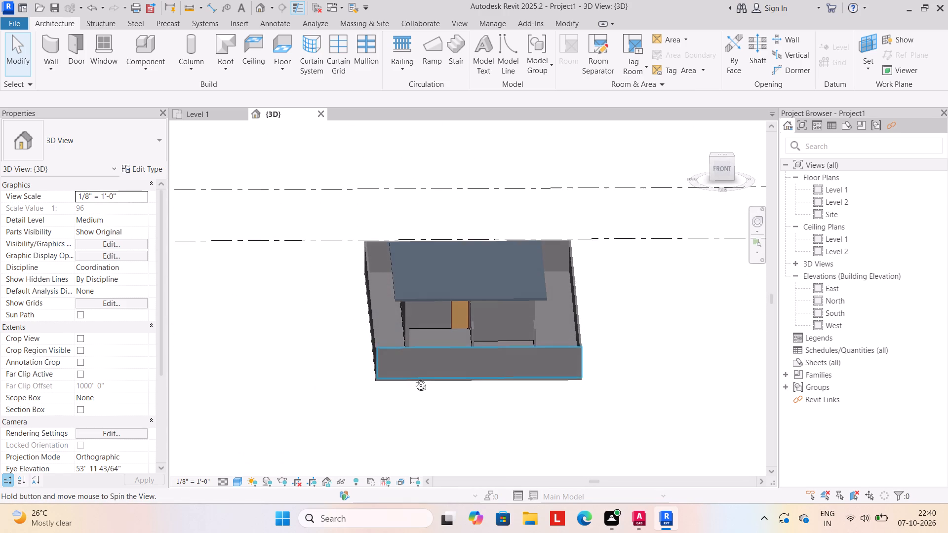
pyautogui.keyDown('shift'); pyautogui.moveTo(407, 370); pyautogui.dragTo(409, 381, button='middle'); pyautogui.keyUp('shift')
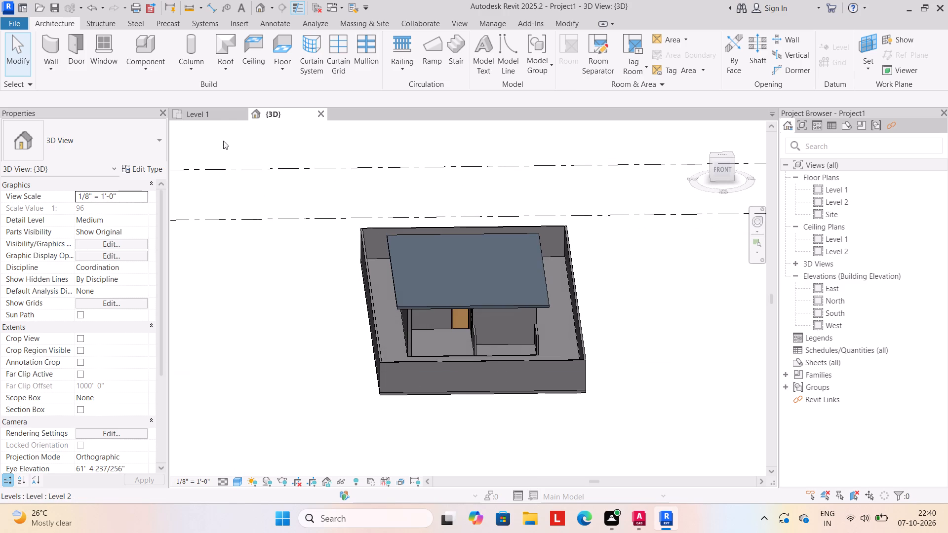
pyautogui.click(212, 114)
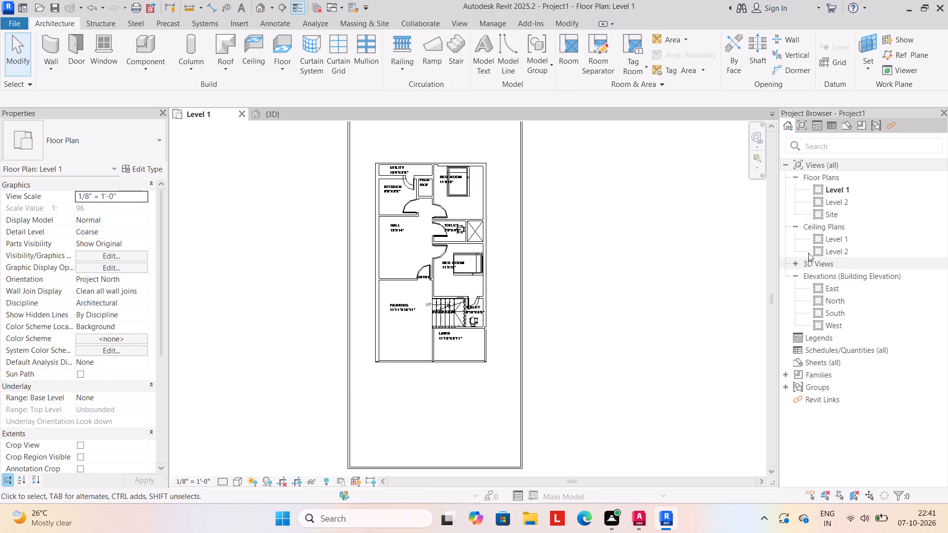
pyautogui.doubleClick(844, 201)
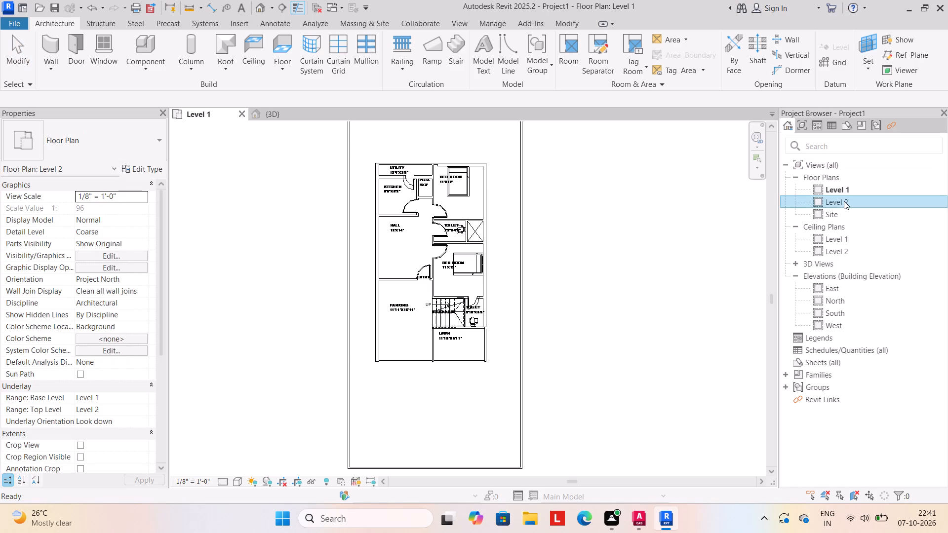
pyautogui.click(566, 152)
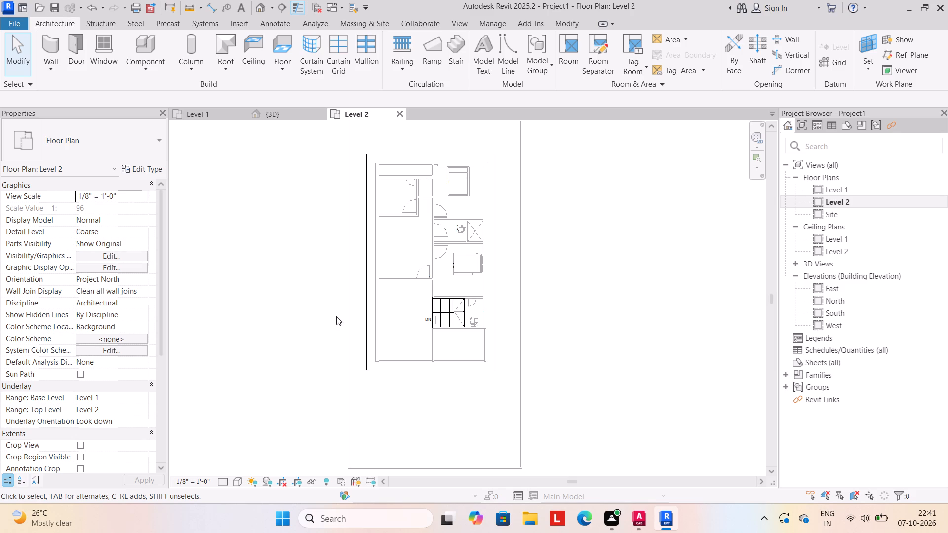
pyautogui.click(276, 114)
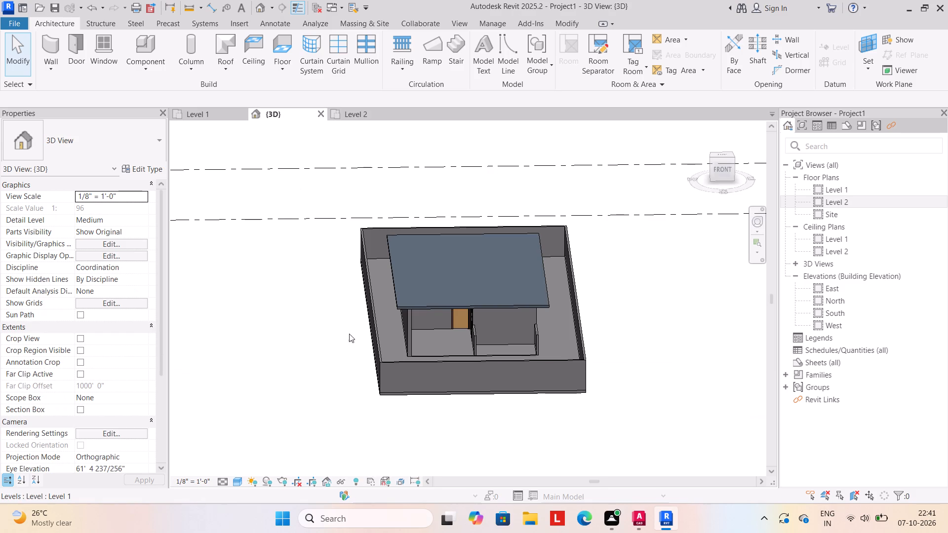
pyautogui.keyDown('shift'); pyautogui.moveTo(381, 371); pyautogui.dragTo(366, 384, button='middle'); pyautogui.keyUp('shift')
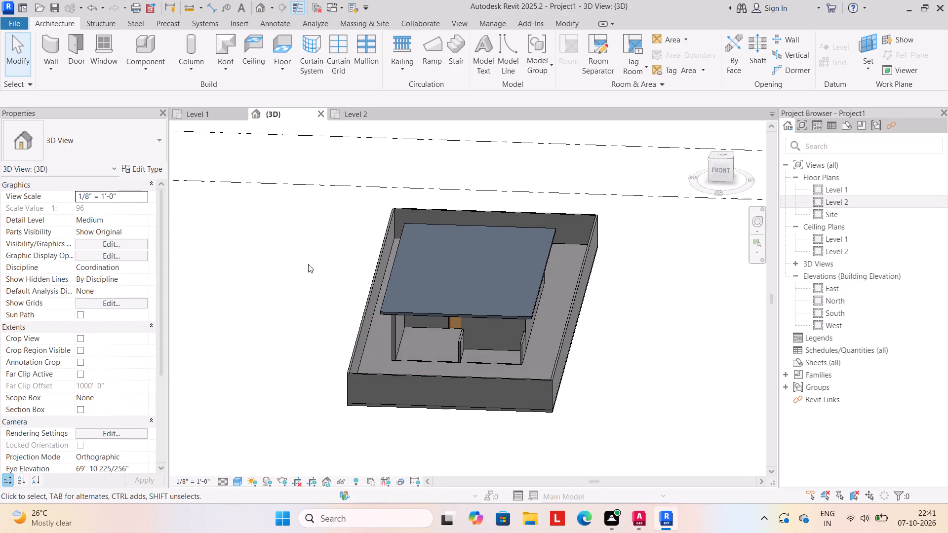
# In the East elevation, add a level offset 6" above Level 2 by picking its line.
pyautogui.click(356, 115)
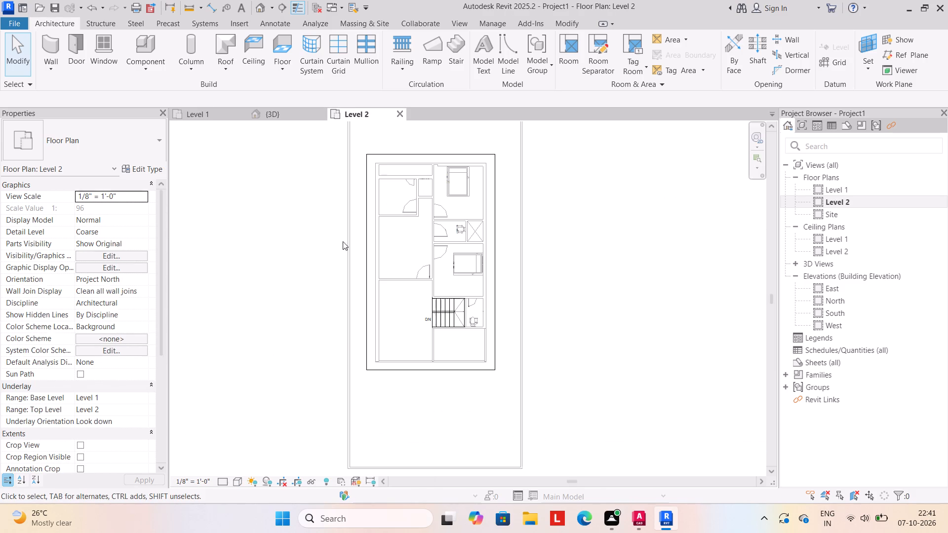
pyautogui.scroll(-1, 338, 255)
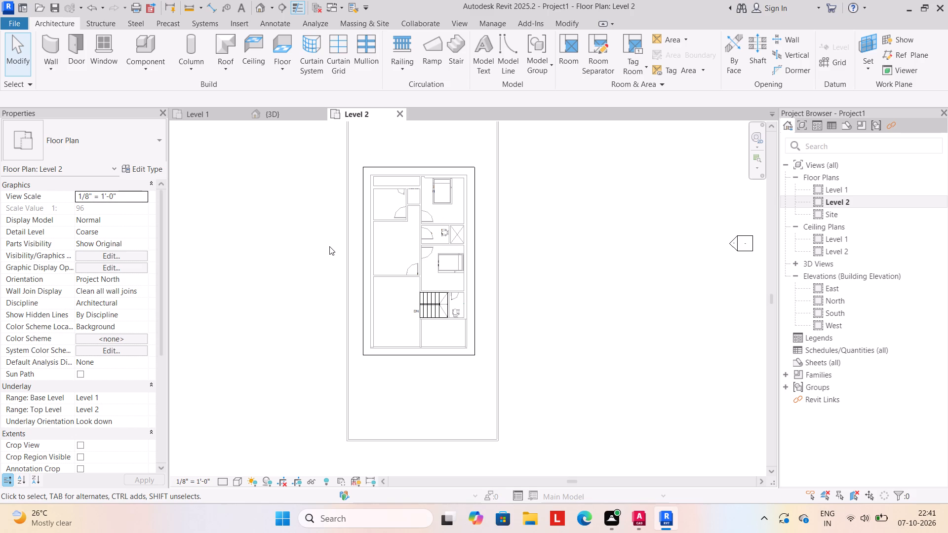
pyautogui.scroll(-2, 329, 246)
pyautogui.moveTo(329, 246); pyautogui.dragTo(336, 256, button='middle')
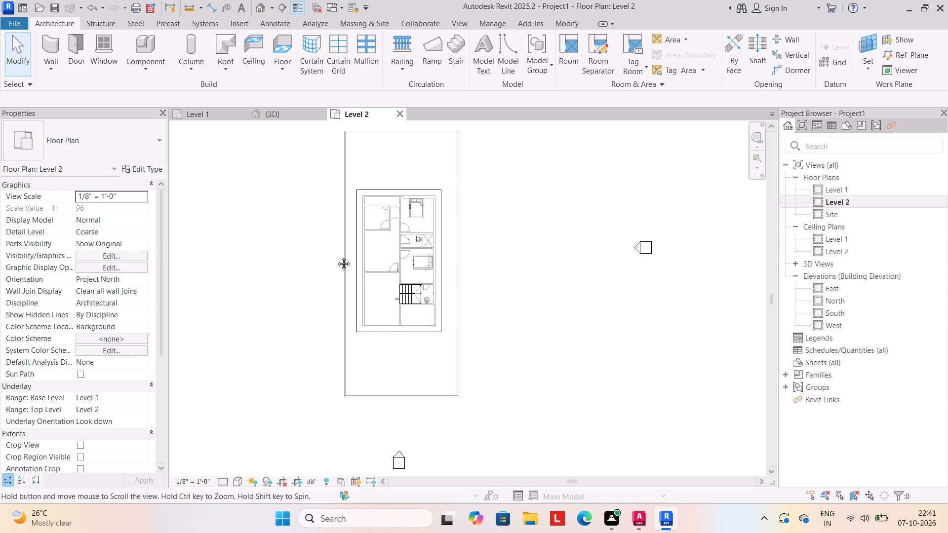
pyautogui.moveTo(336, 256); pyautogui.dragTo(340, 260, button='middle')
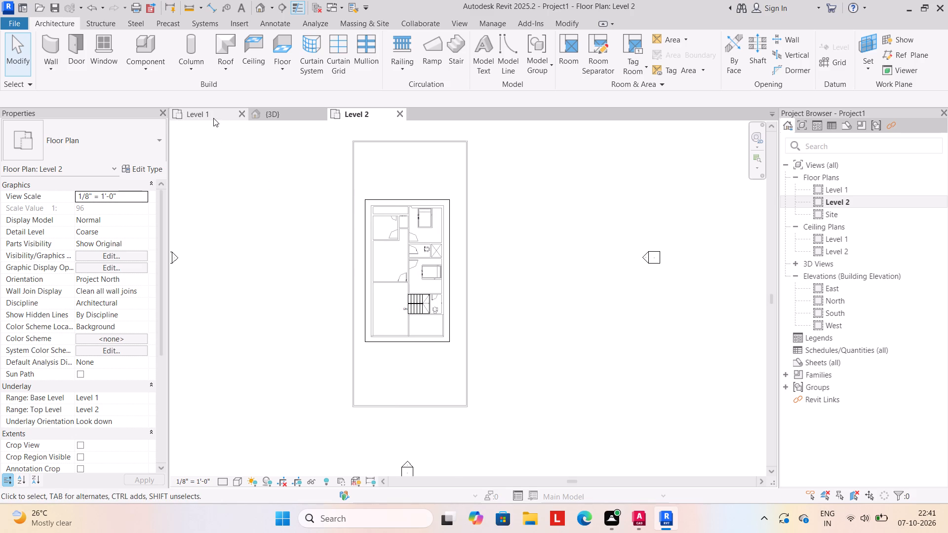
pyautogui.doubleClick(852, 294)
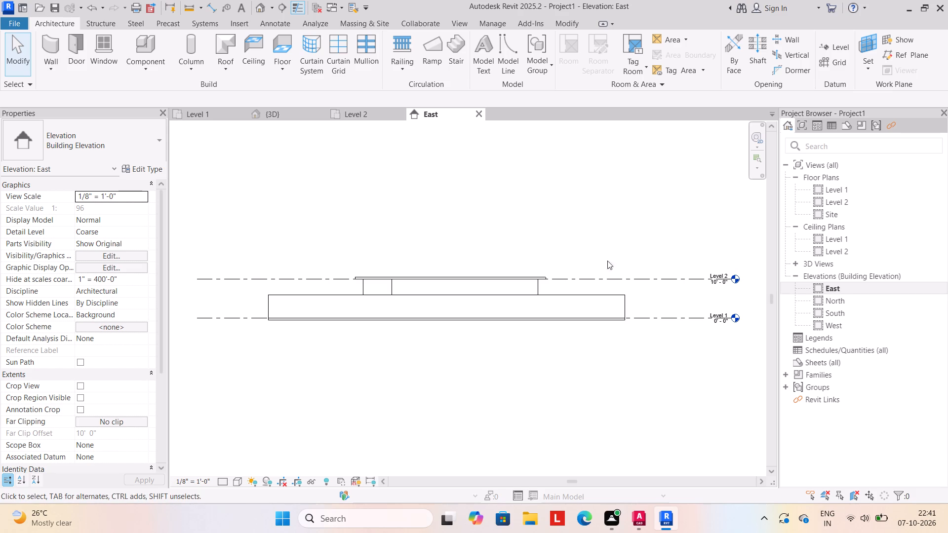
pyautogui.click(836, 44)
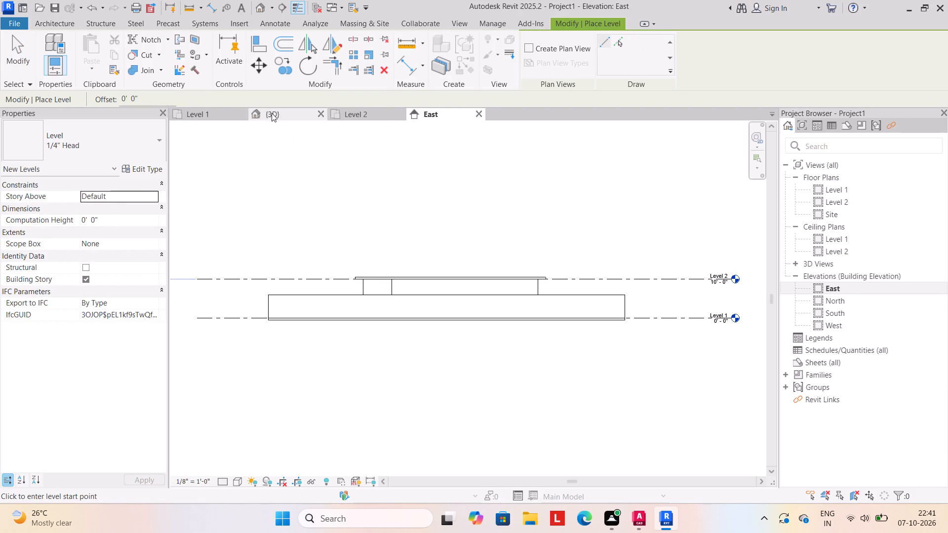
pyautogui.click(155, 101)
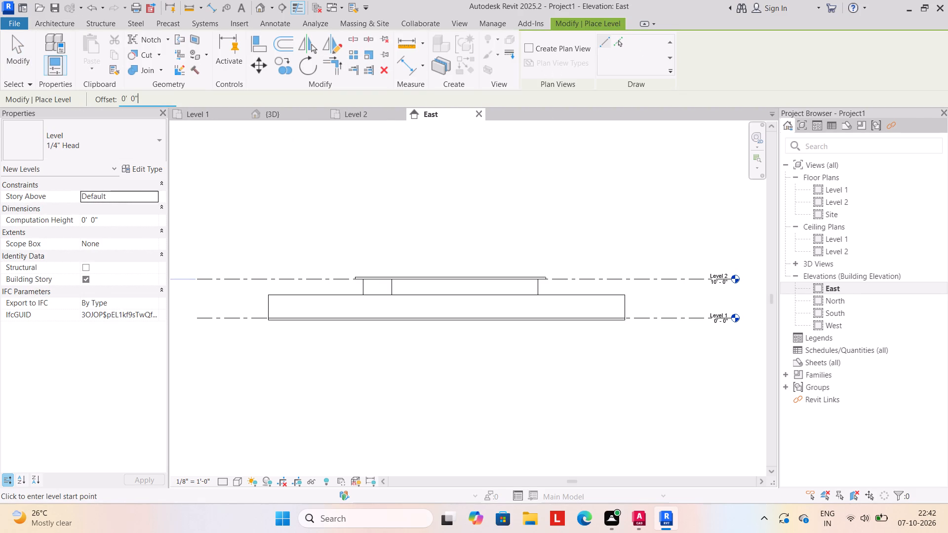
pyautogui.press('BackSpace')
pyautogui.press('BackSpace')
pyautogui.press('BackSpace')
pyautogui.press('BackSpace')
pyautogui.press('BackSpace')
pyautogui.press('BackSpace')
pyautogui.press('BackSpace')
pyautogui.press('BackSpace')
pyautogui.press('BackSpace')
pyautogui.write('6"')
pyautogui.press('Return')
pyautogui.click(617, 41)
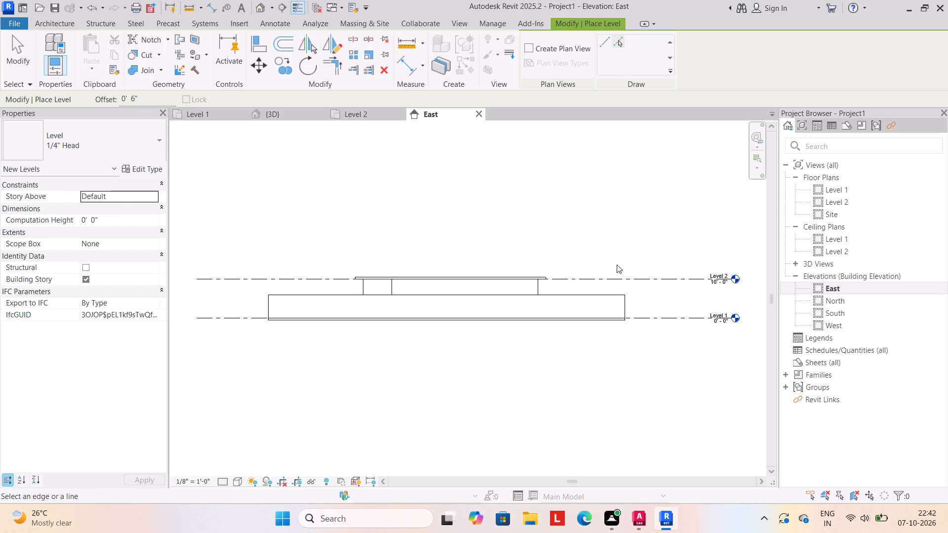
pyautogui.click(616, 276)
# Set the level offset to 10' 6" and add a level at 21' 0" by picking the level just above the roof base.
pyautogui.scroll(8, 563, 287)
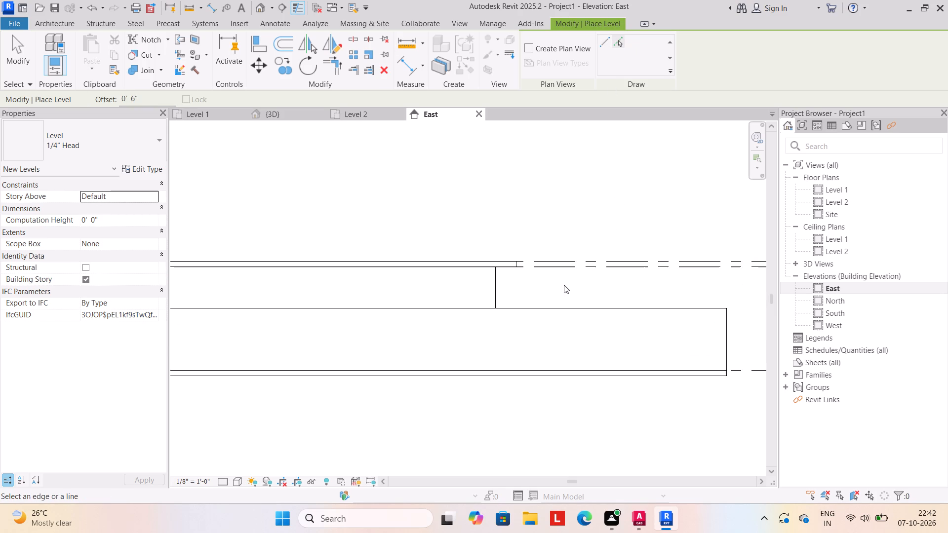
pyautogui.click(155, 100)
pyautogui.press('Escape')
pyautogui.press('Escape')
pyautogui.press('Escape')
pyautogui.press('Escape')
pyautogui.press('Escape')
pyautogui.press('Escape')
pyautogui.press('Escape')
pyautogui.press('Escape')
pyautogui.press('Escape')
pyautogui.press('Escape')
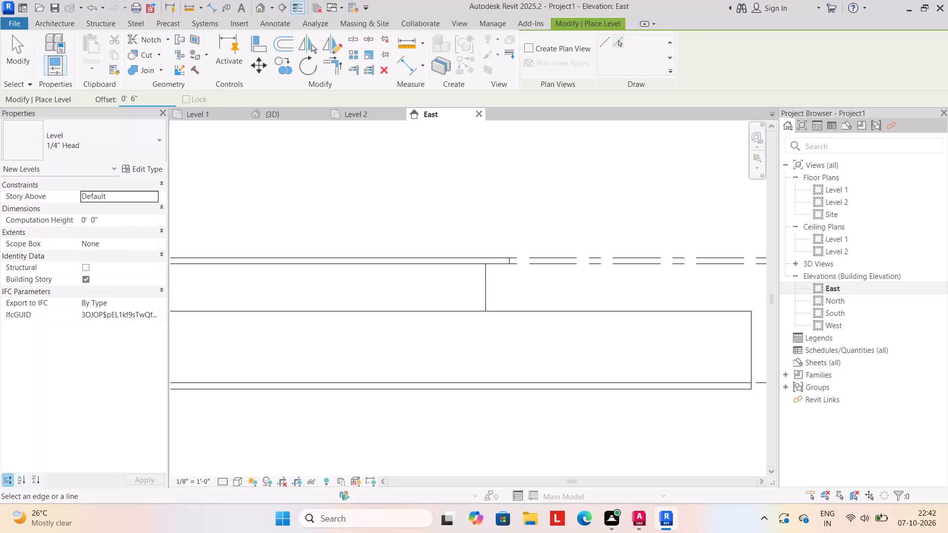
pyautogui.press('BackSpace')
pyautogui.press('BackSpace')
pyautogui.press('BackSpace')
pyautogui.press('BackSpace')
pyautogui.press('BackSpace')
pyautogui.press('BackSpace')
pyautogui.press('BackSpace')
pyautogui.press('BackSpace')
pyautogui.press('BackSpace')
pyautogui.press('BackSpace')
pyautogui.press('BackSpace')
pyautogui.press('BackSpace')
pyautogui.press('BackSpace')
pyautogui.press('BackSpace')
pyautogui.press('BackSpace')
pyautogui.press('BackSpace')
pyautogui.press('BackSpace')
pyautogui.press('BackSpace')
pyautogui.press('BackSpace')
pyautogui.press('BackSpace')
pyautogui.write('10')
pyautogui.write('\'6"')
pyautogui.press('Return')
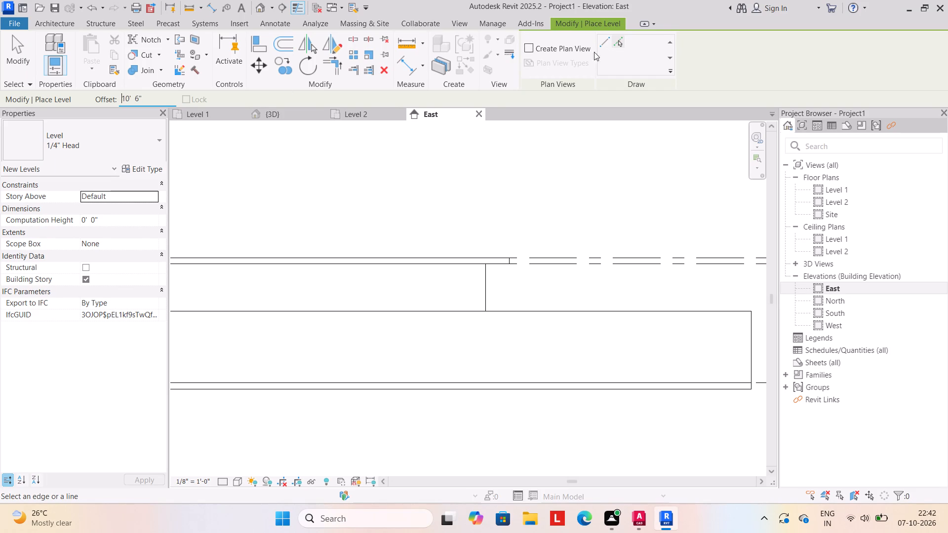
pyautogui.click(614, 39)
pyautogui.click(555, 256)
# Stack three more levels upward at 10' 6" offsets, at 31' 6", 42' 0" and 52' 6", and finish placing levels.
pyautogui.scroll(-2, 554, 216)
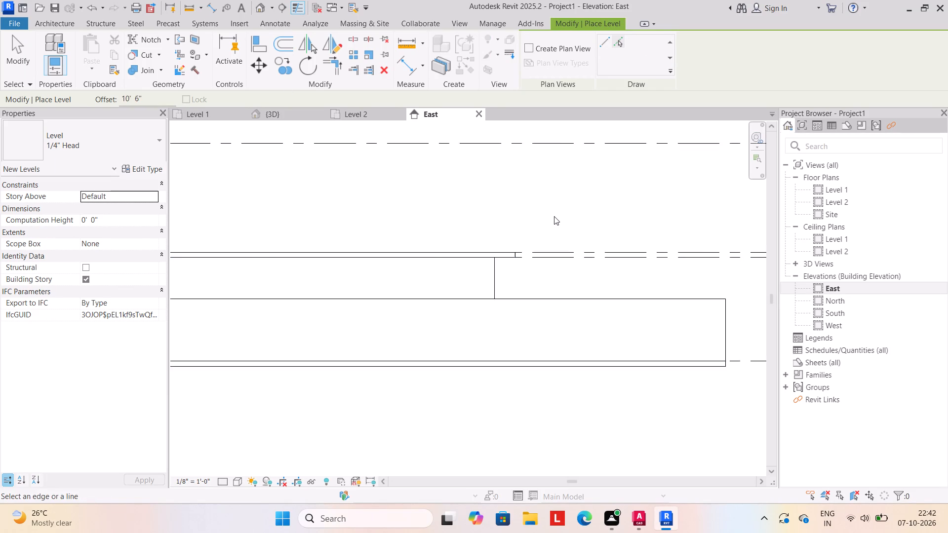
pyautogui.scroll(-2, 554, 216)
pyautogui.moveTo(550, 209); pyautogui.dragTo(561, 255, button='middle')
pyautogui.click(559, 214)
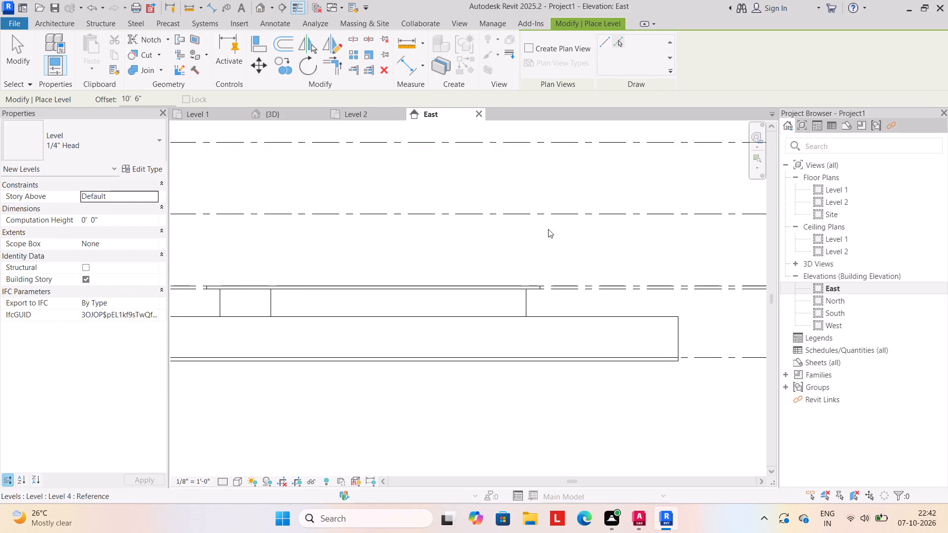
pyautogui.scroll(-3, 545, 230)
pyautogui.moveTo(545, 230); pyautogui.dragTo(551, 251, button='middle')
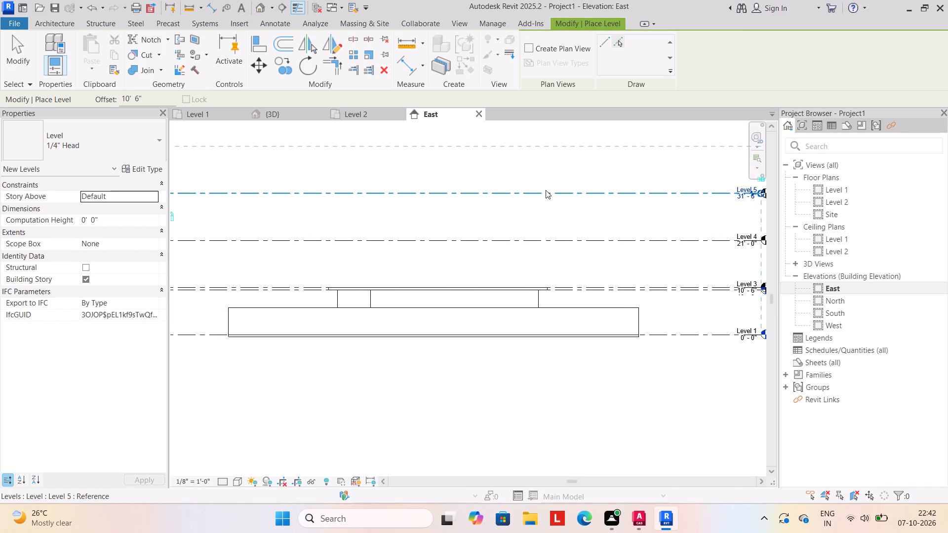
pyautogui.click(546, 190)
pyautogui.scroll(-1, 500, 244)
pyautogui.moveTo(500, 244); pyautogui.dragTo(507, 292, button='middle')
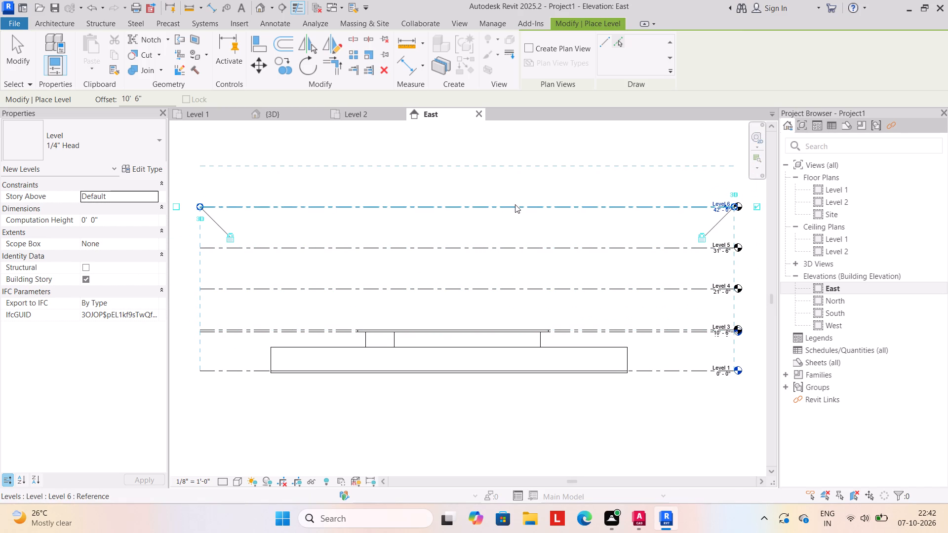
pyautogui.click(515, 205)
pyautogui.click(276, 112)
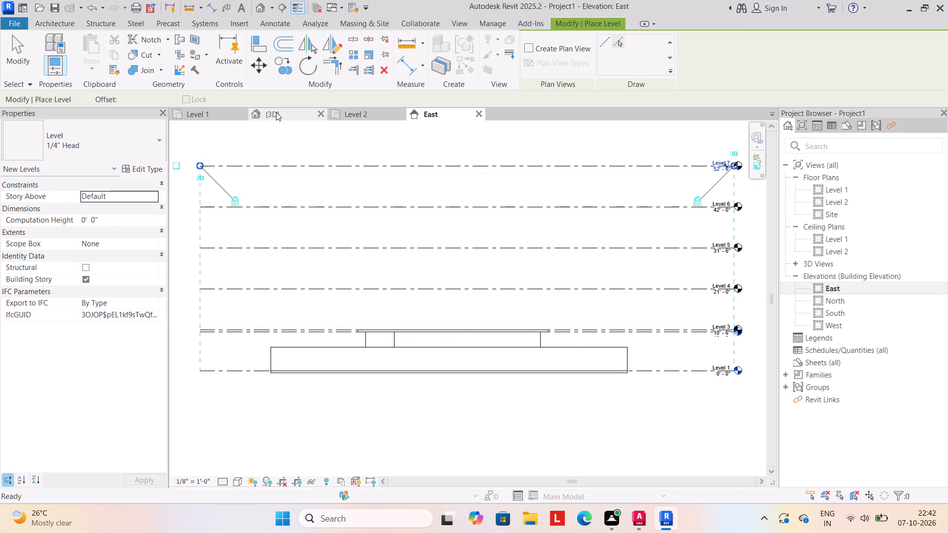
pyautogui.click(357, 111)
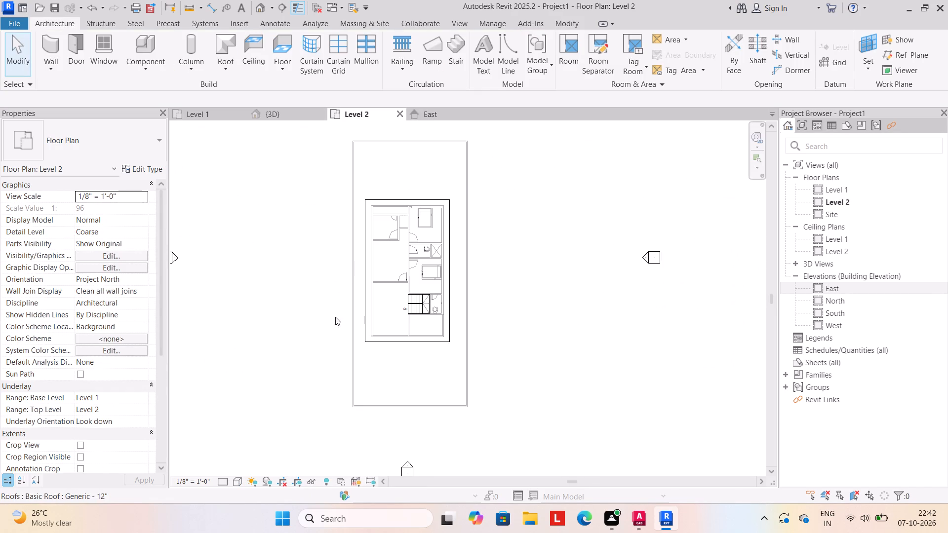
pyautogui.click(452, 115)
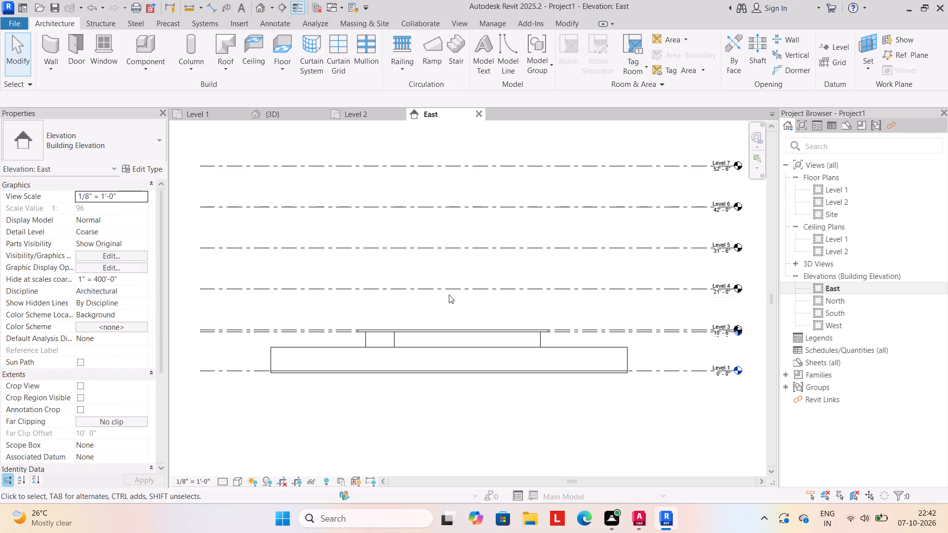
pyautogui.press('Escape')
# Temporarily hide the four compound walls in the East elevation, leaving the house and site floor.
pyautogui.click(420, 346)
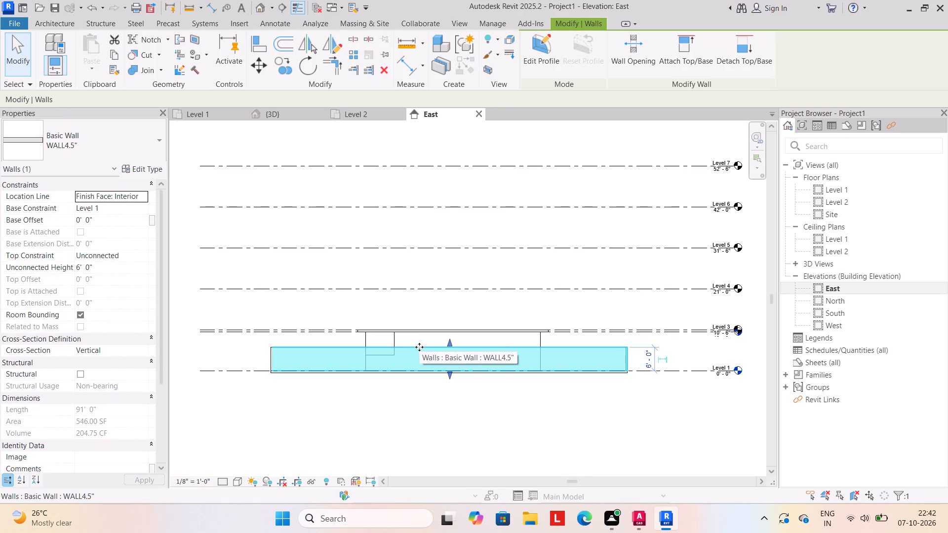
pyautogui.write('HH')
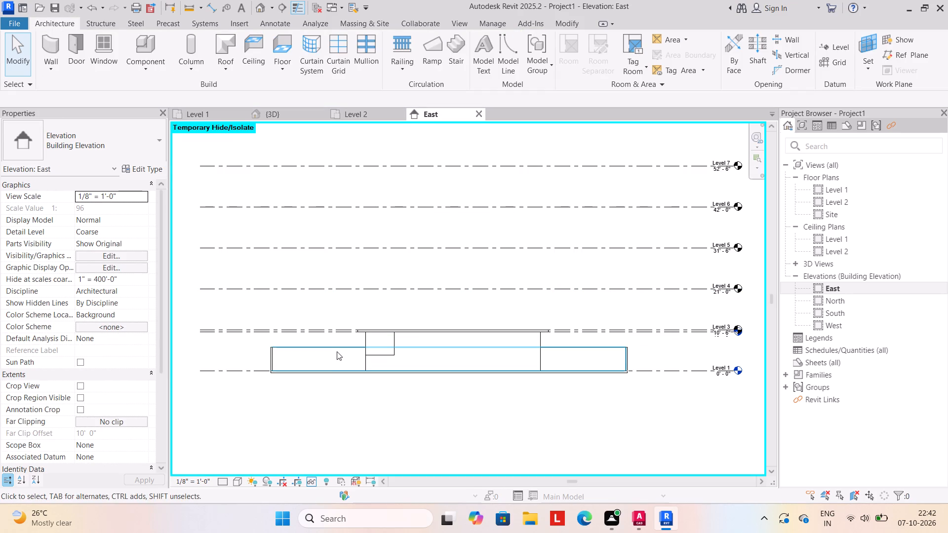
pyautogui.click(335, 348)
pyautogui.write('HH')
pyautogui.click(269, 354)
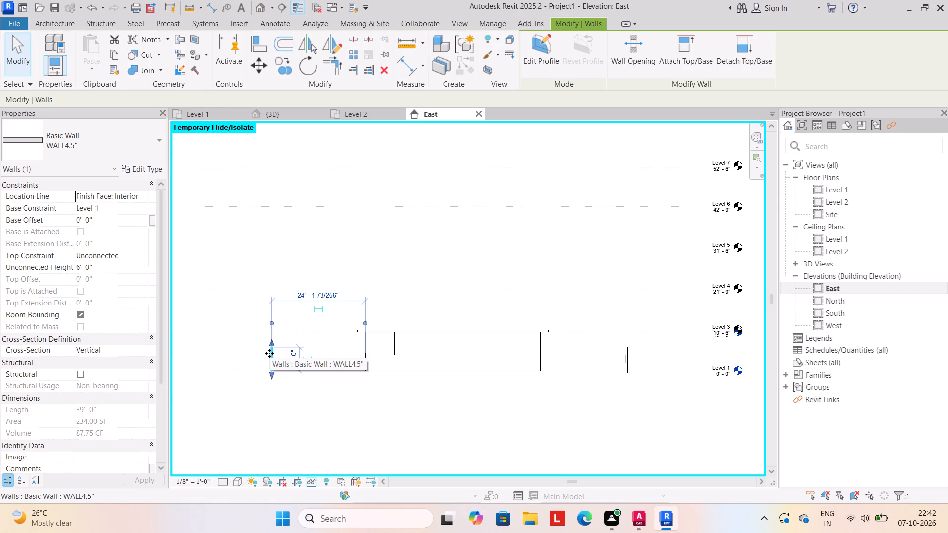
pyautogui.write('HH')
pyautogui.click(628, 352)
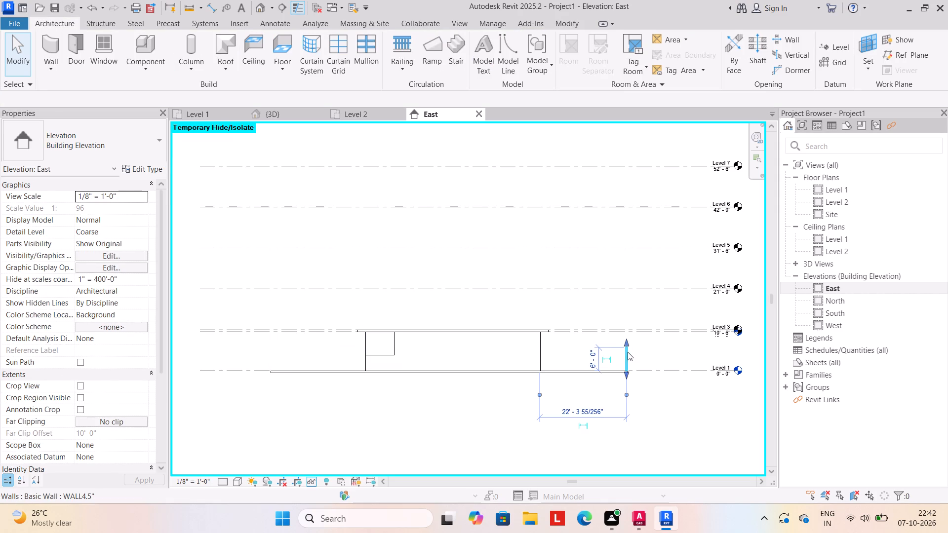
pyautogui.write('HH')
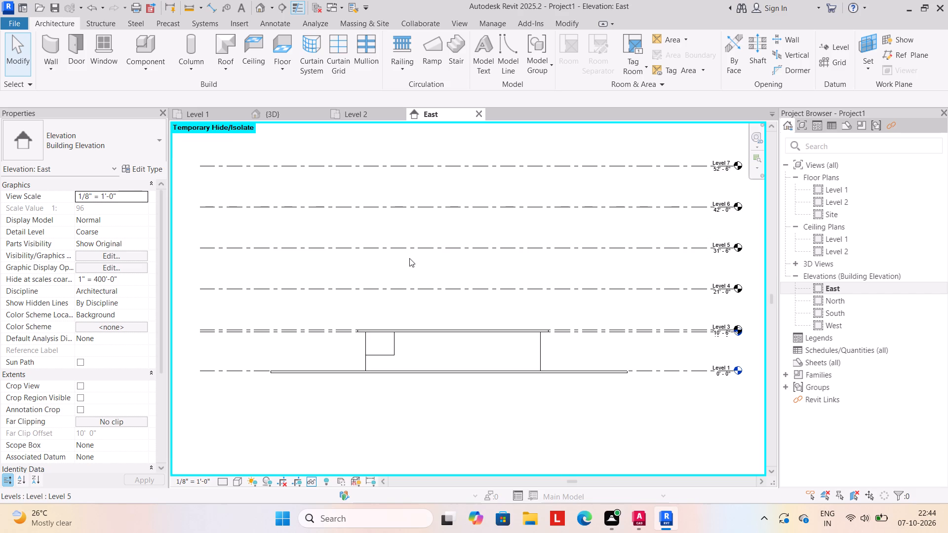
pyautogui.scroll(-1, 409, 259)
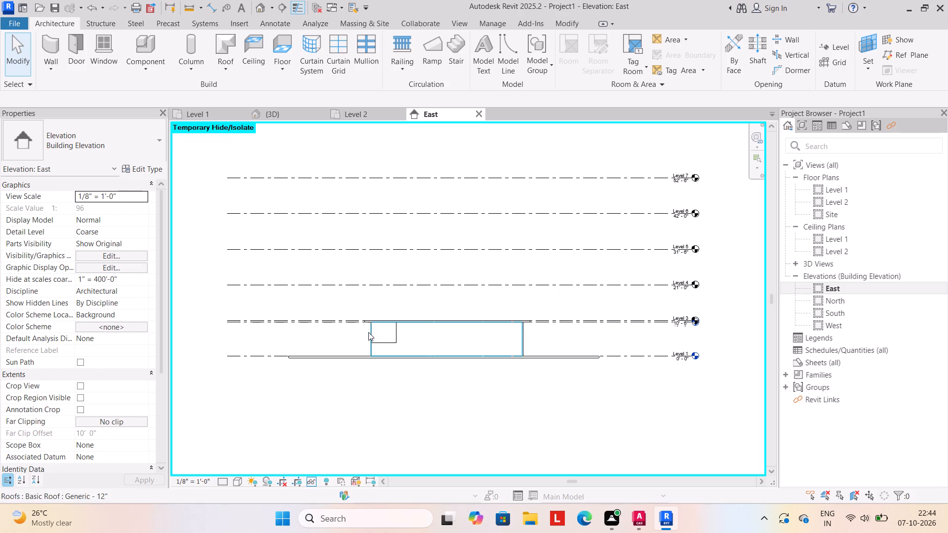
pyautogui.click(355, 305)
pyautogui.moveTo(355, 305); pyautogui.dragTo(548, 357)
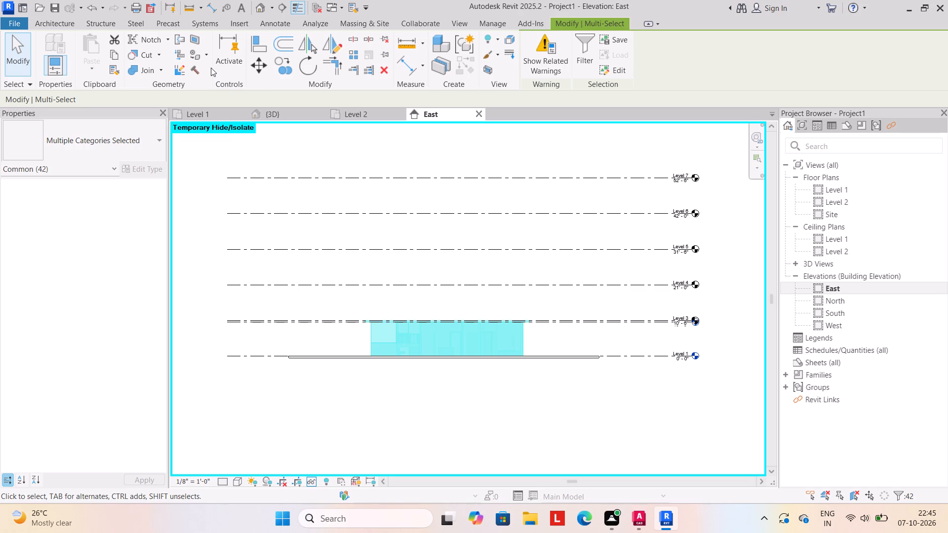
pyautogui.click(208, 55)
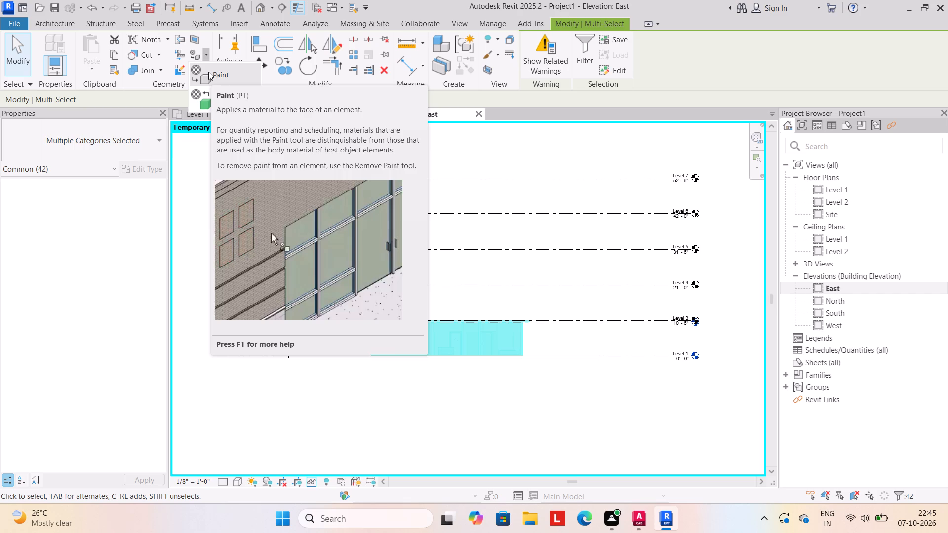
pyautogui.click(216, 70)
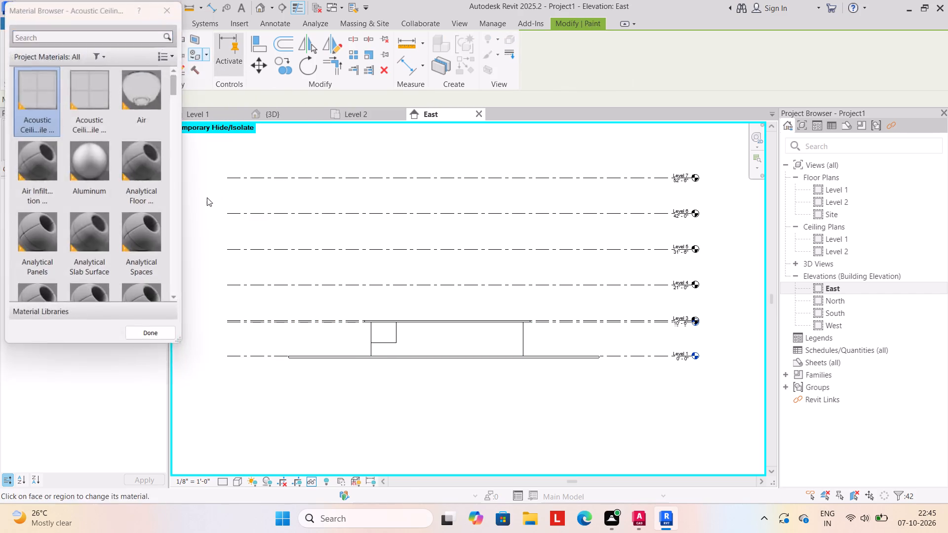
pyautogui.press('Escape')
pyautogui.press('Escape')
# Copy the house storey in the East elevation and paste it aligned to Levels 3, 4 and 5.
pyautogui.click(346, 297)
pyautogui.moveTo(347, 298); pyautogui.dragTo(473, 349)
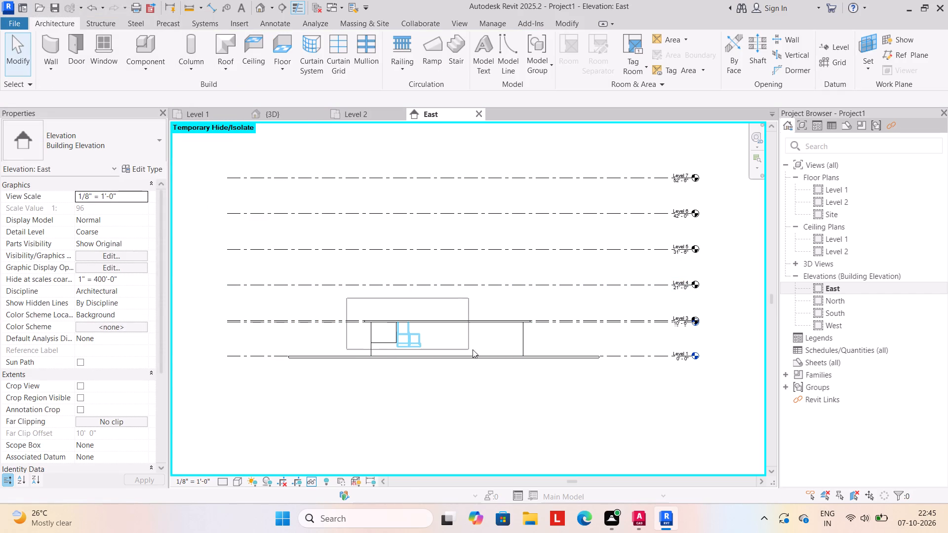
pyautogui.moveTo(473, 349); pyautogui.dragTo(561, 356)
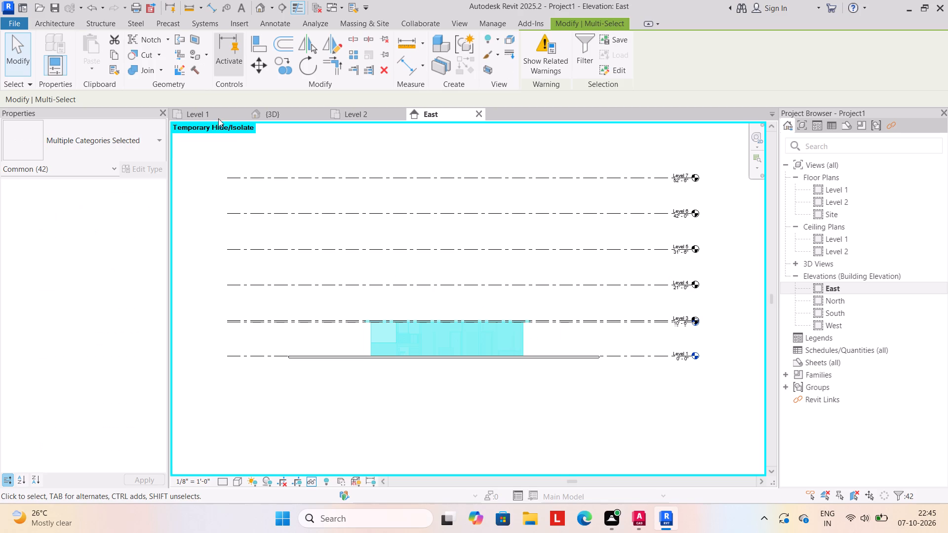
pyautogui.click(112, 51)
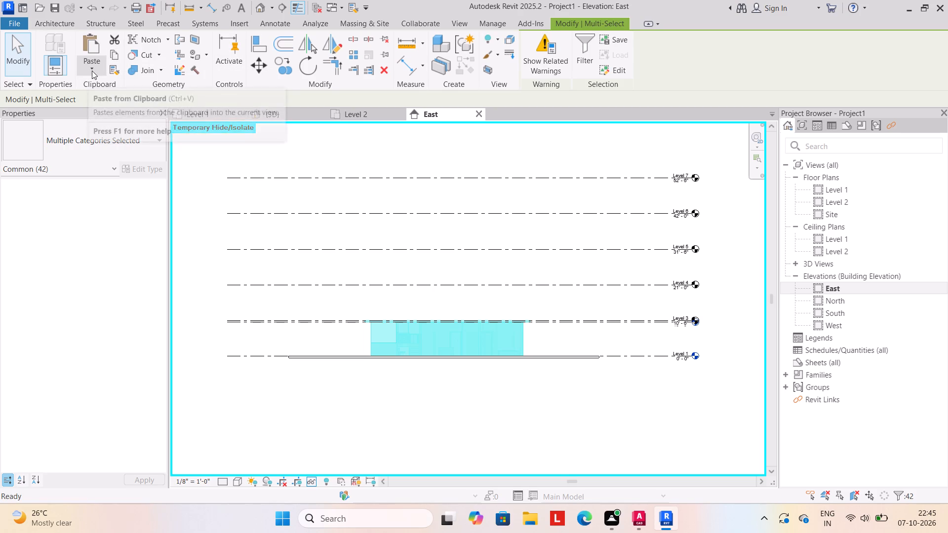
pyautogui.click(92, 71)
pyautogui.click(134, 116)
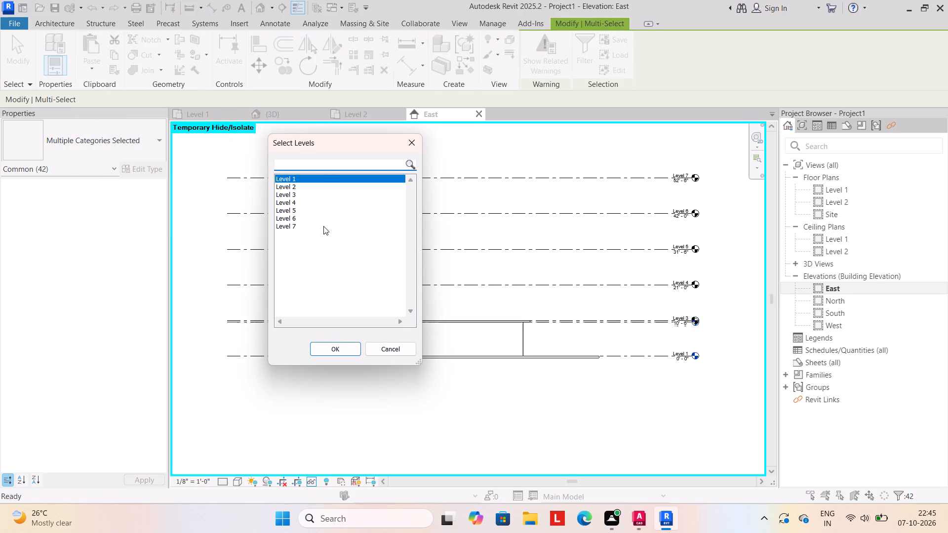
pyautogui.click(290, 196)
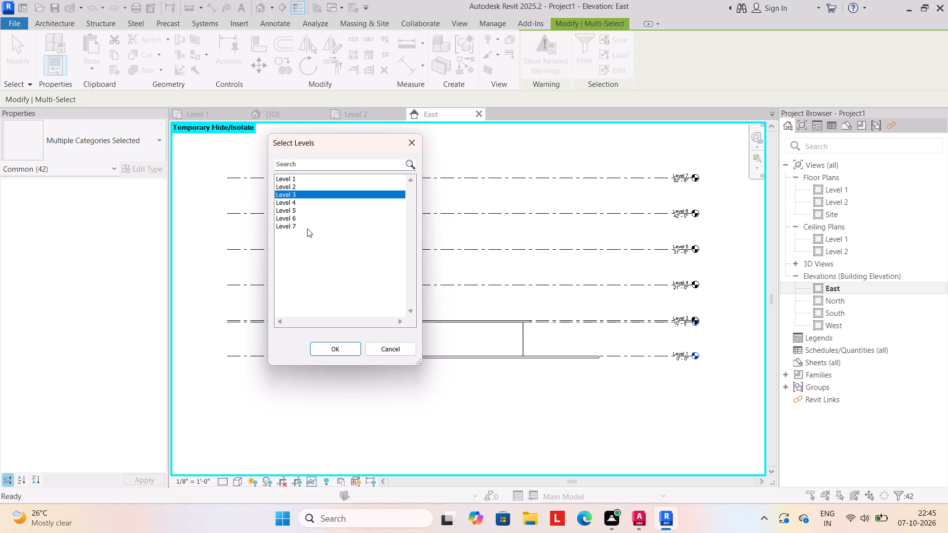
pyautogui.keyDown('shift'); pyautogui.click(294, 201); pyautogui.keyUp('shift')
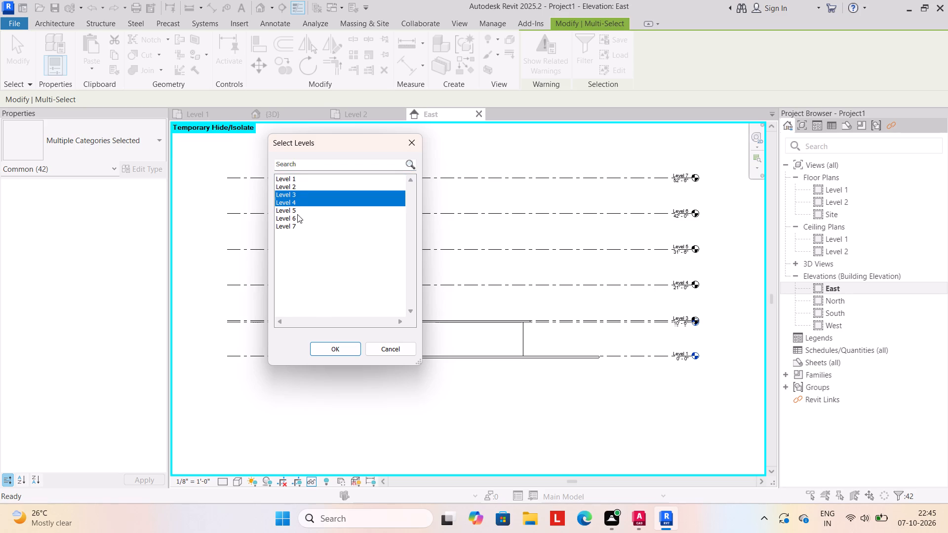
pyautogui.keyDown('shift'); pyautogui.click(295, 210); pyautogui.keyUp('shift')
pyautogui.click(337, 351)
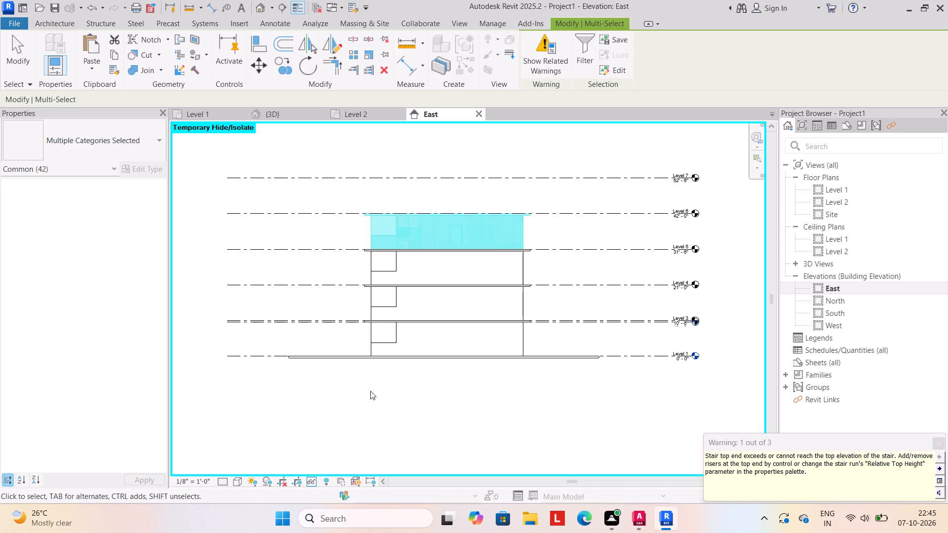
pyautogui.click(370, 391)
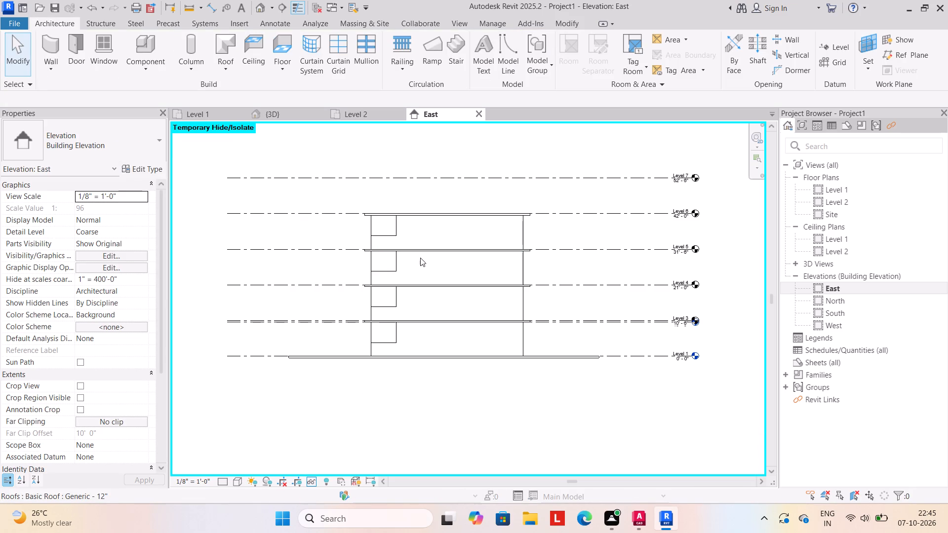
# Delete the topmost storey copy above Level 5, including its roof and the roof slab directly beneath it.
pyautogui.click(358, 201)
pyautogui.moveTo(358, 201); pyautogui.dragTo(391, 221)
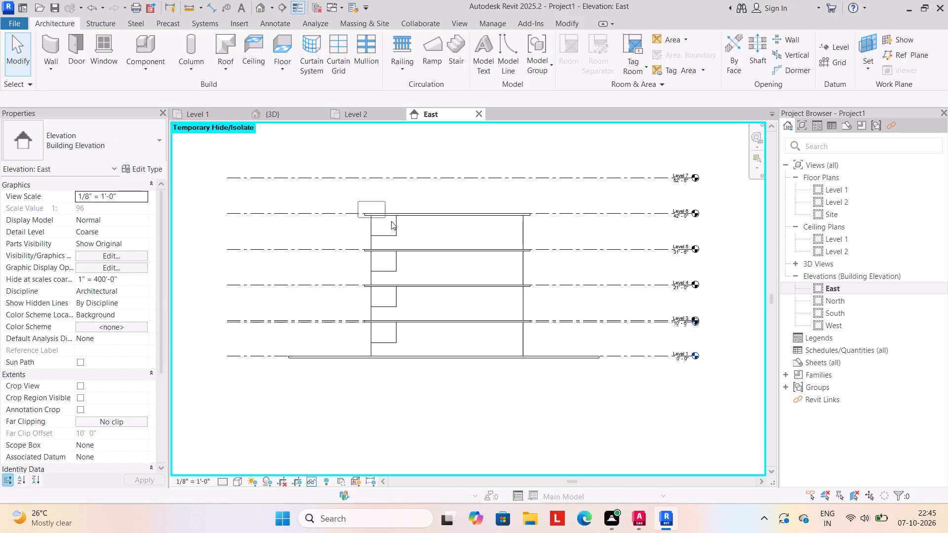
pyautogui.moveTo(391, 221); pyautogui.dragTo(563, 252)
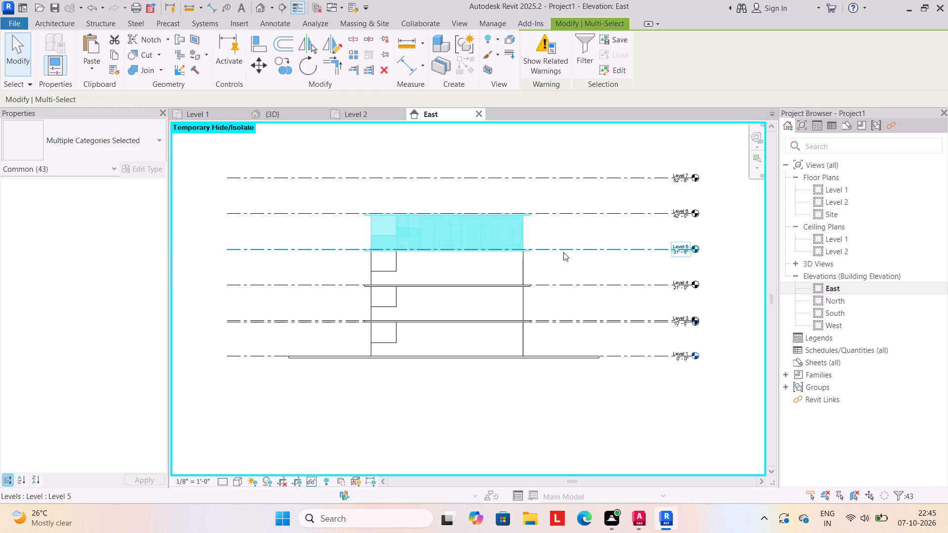
pyautogui.press('Delete')
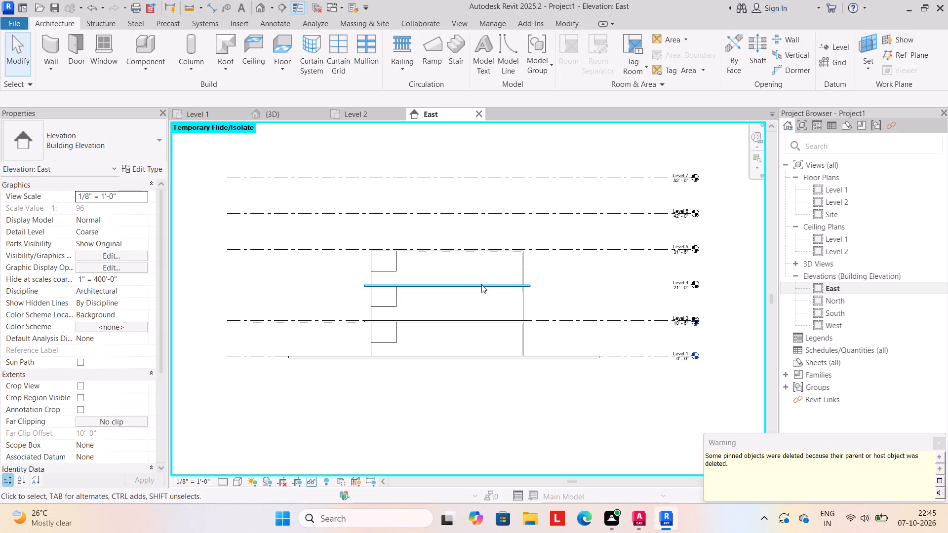
# Examine the stacked storeys and their open front side in the 3D view.
pyautogui.click(282, 111)
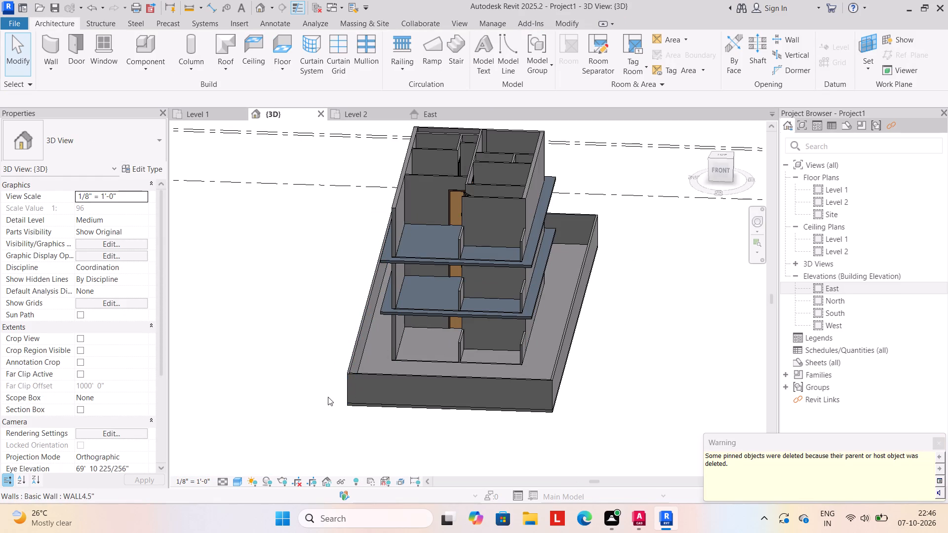
pyautogui.keyDown('shift'); pyautogui.moveTo(321, 399); pyautogui.dragTo(329, 374, button='middle'); pyautogui.keyUp('shift')
pyautogui.keyDown('shift'); pyautogui.moveTo(432, 377); pyautogui.dragTo(433, 389, button='middle'); pyautogui.keyUp('shift')
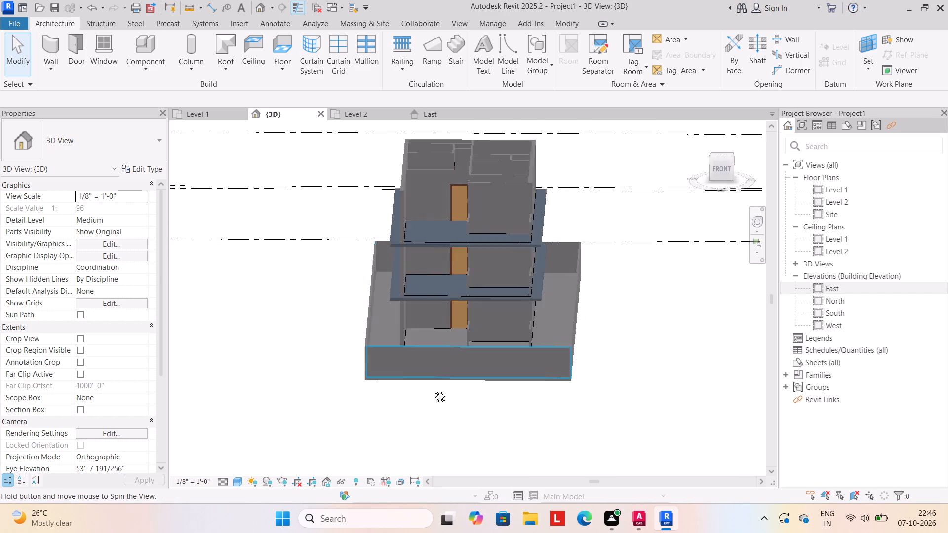
pyautogui.keyDown('shift'); pyautogui.moveTo(433, 389); pyautogui.dragTo(421, 434, button='middle'); pyautogui.keyUp('shift')
pyautogui.scroll(-1, 419, 402)
pyautogui.moveTo(419, 403); pyautogui.dragTo(415, 423, button='middle')
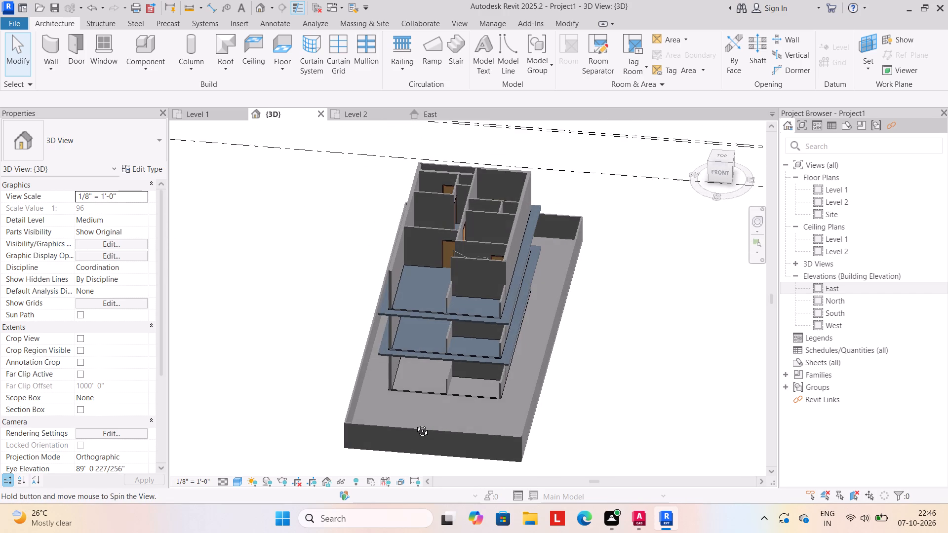
pyautogui.moveTo(415, 423); pyautogui.dragTo(416, 414, button='middle')
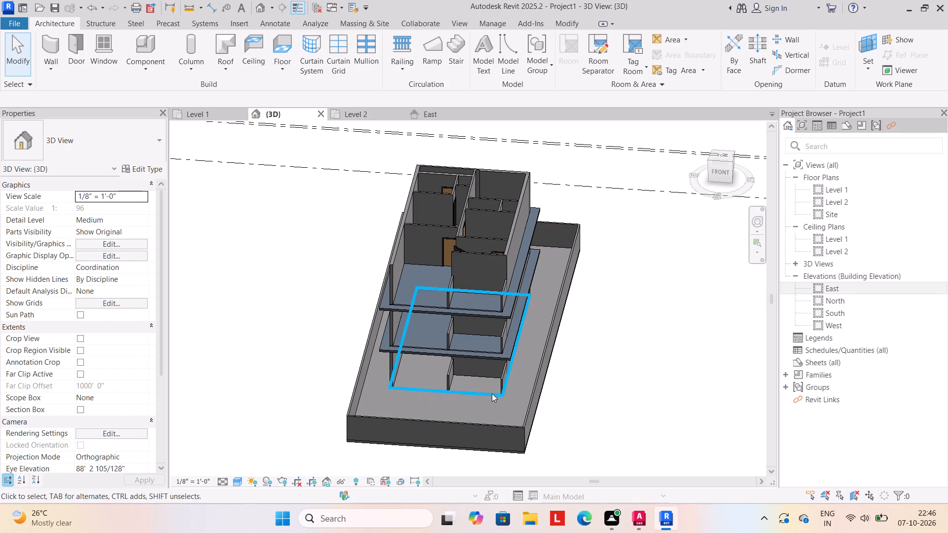
# On Level 1, draw a 25' 0" WALL4.5" architectural wall along the outer front edge of the parking and lawn.
pyautogui.click(198, 108)
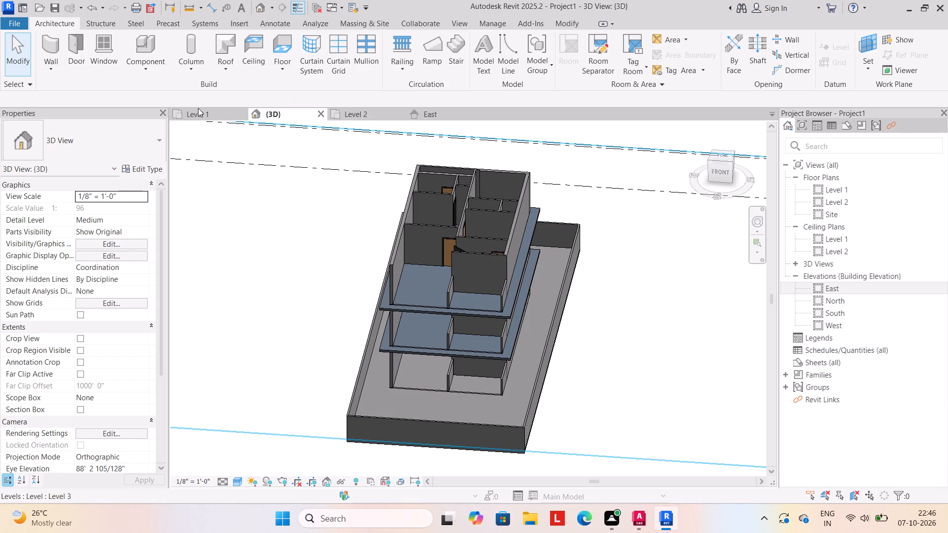
pyautogui.click(203, 114)
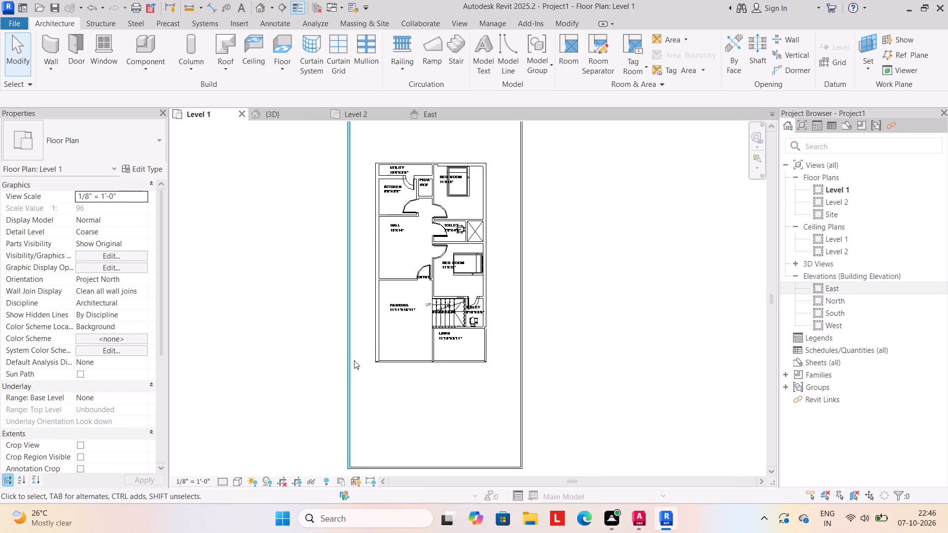
pyautogui.scroll(1, 455, 402)
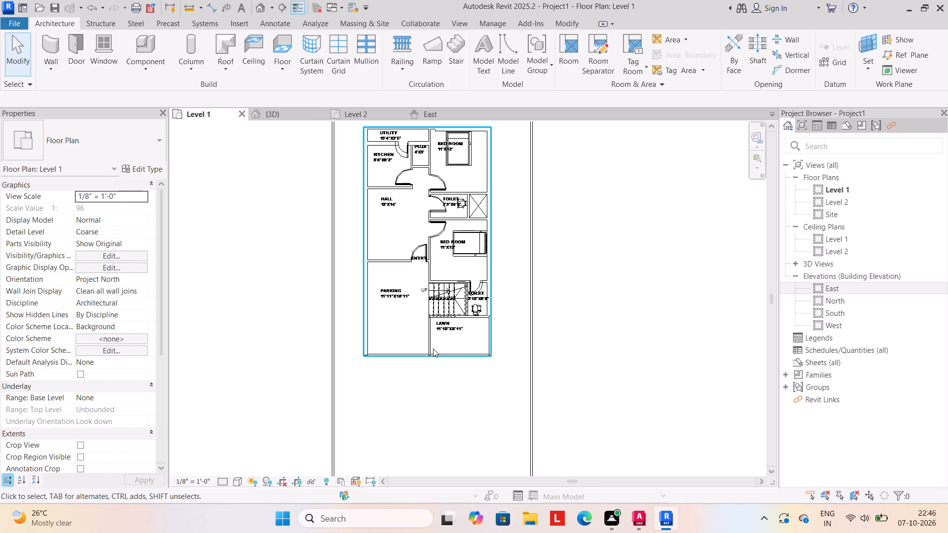
pyautogui.click(51, 69)
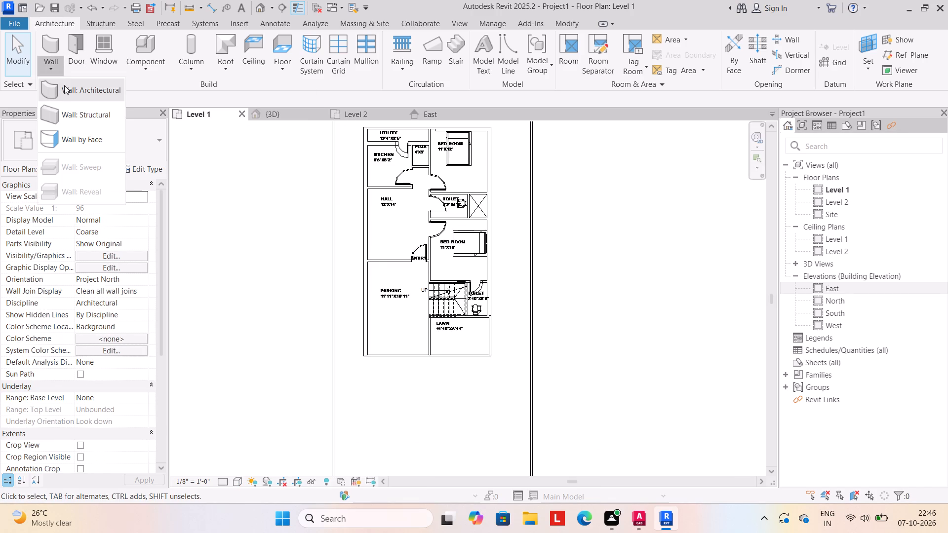
pyautogui.click(65, 86)
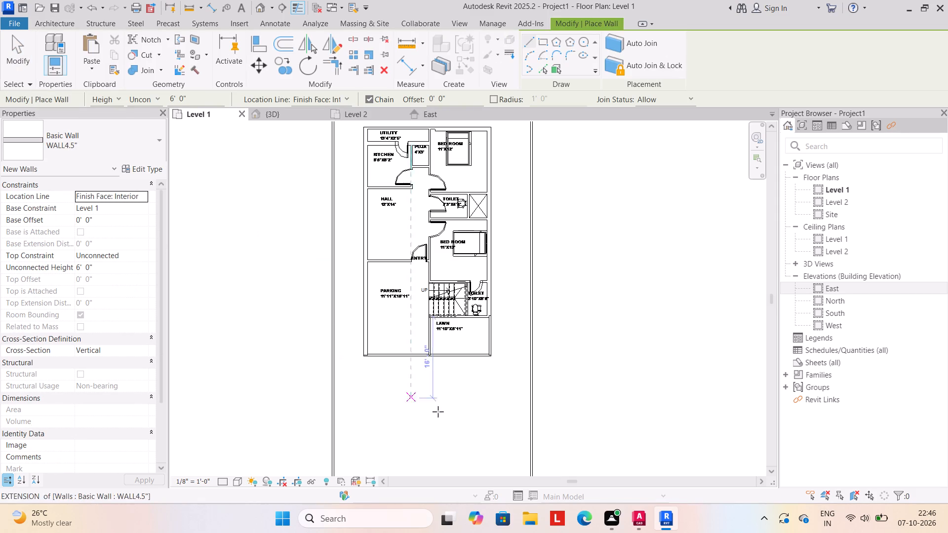
pyautogui.scroll(3, 439, 383)
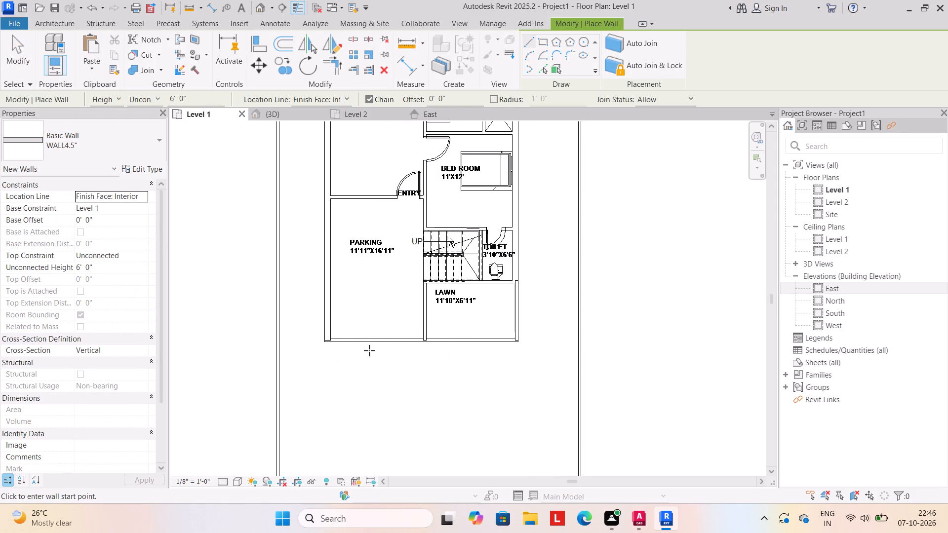
pyautogui.scroll(4, 370, 351)
pyautogui.click(290, 333)
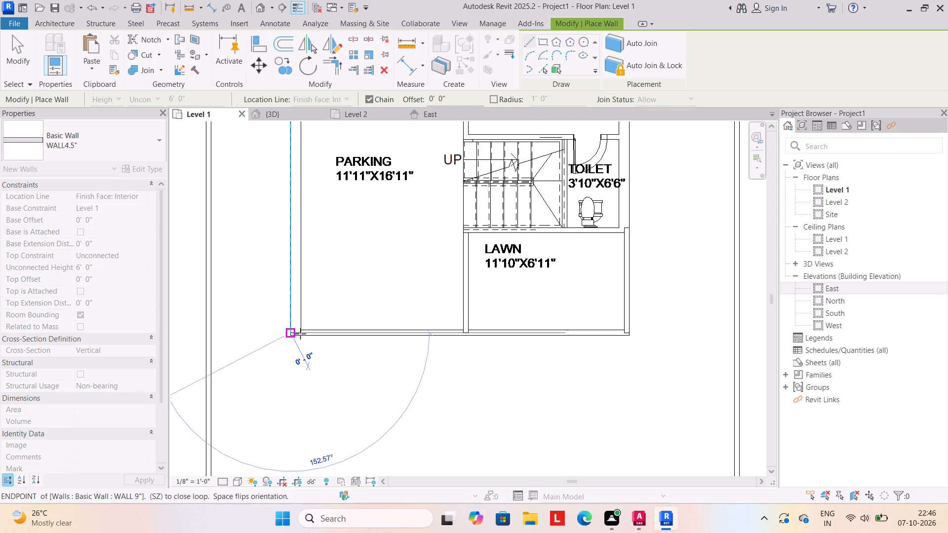
pyautogui.press('space')
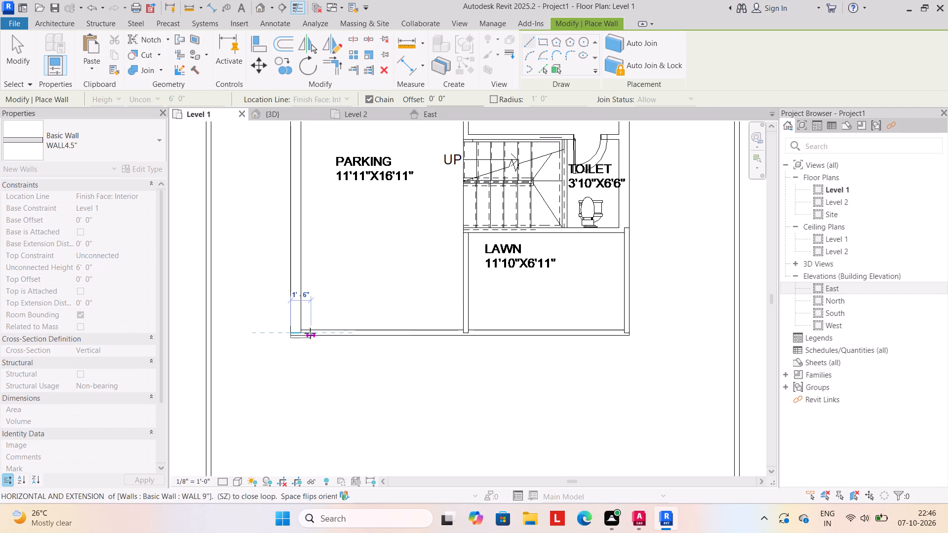
pyautogui.press('Escape')
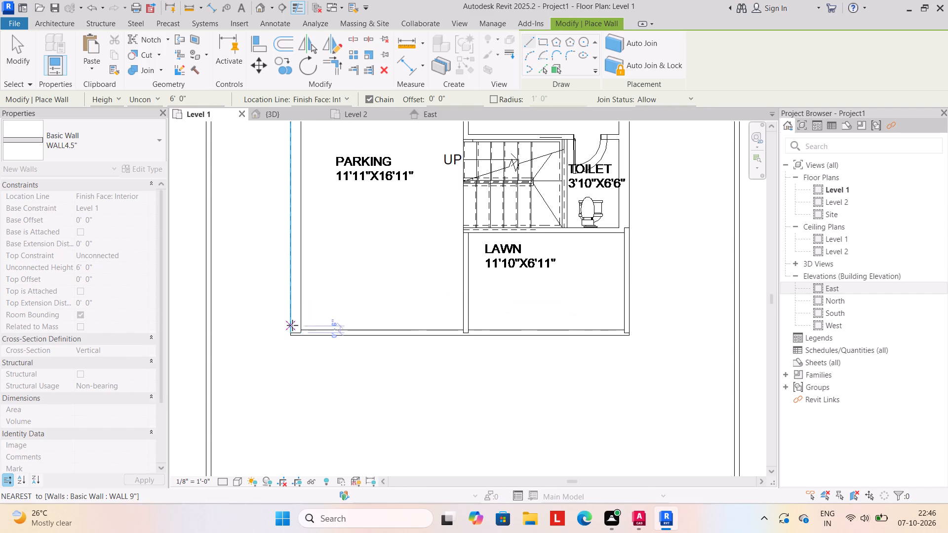
pyautogui.scroll(7, 292, 325)
pyautogui.click(286, 352)
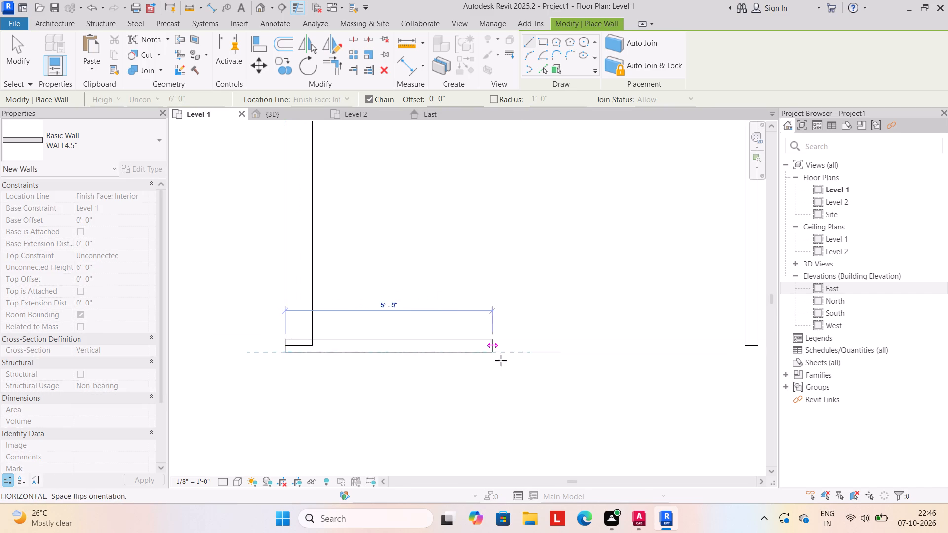
pyautogui.scroll(-2, 519, 365)
pyautogui.scroll(1, 519, 365)
pyautogui.moveTo(519, 365); pyautogui.dragTo(510, 351, button='middle')
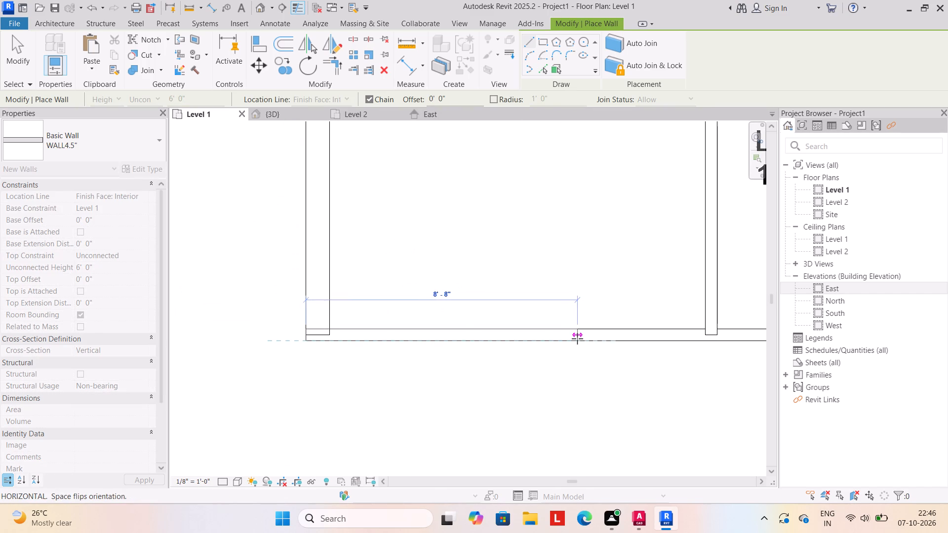
pyautogui.moveTo(577, 339); pyautogui.dragTo(409, 336, button='middle')
pyautogui.scroll(-4, 560, 343)
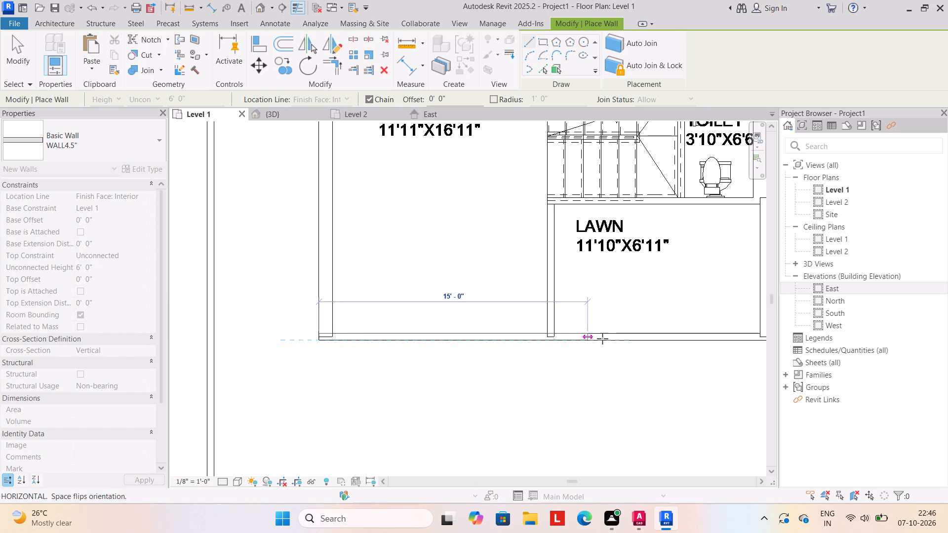
pyautogui.moveTo(605, 339); pyautogui.dragTo(505, 348, button='middle')
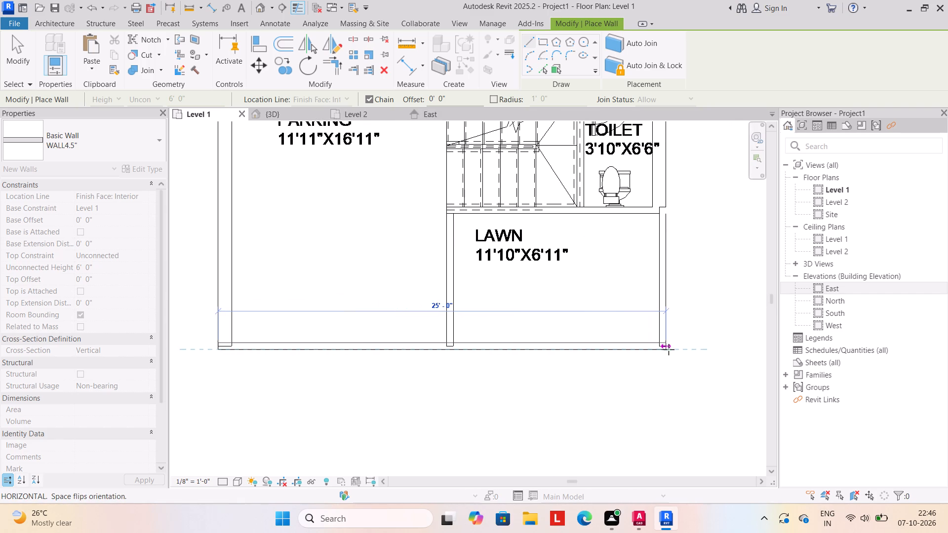
pyautogui.click(667, 349)
pyautogui.press('Escape')
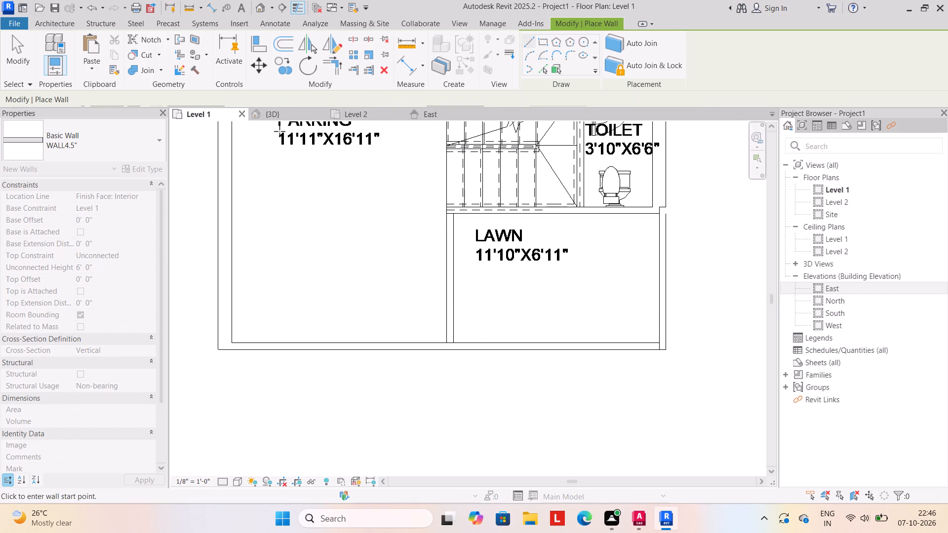
# In the 3D view, set the new front wall's unconnected height to 10'.
pyautogui.click(275, 114)
pyautogui.press('Escape')
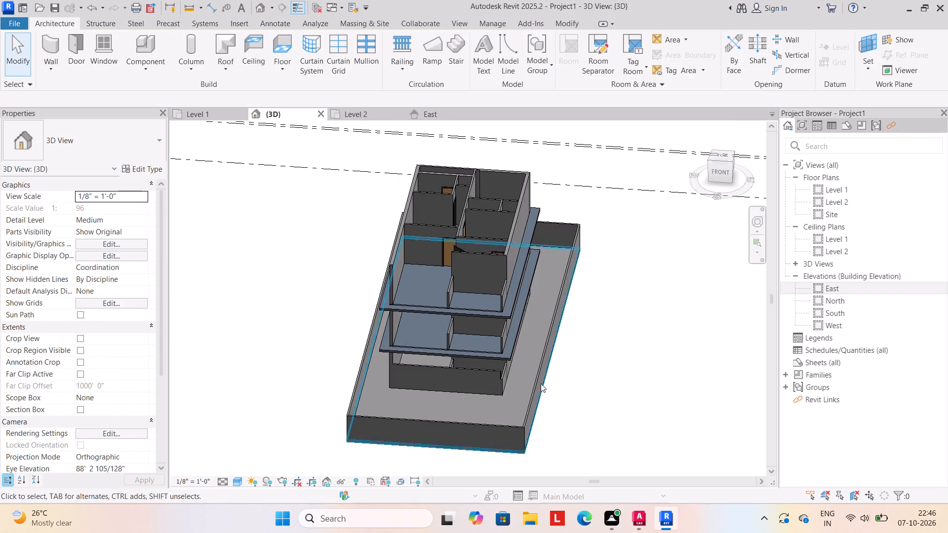
pyautogui.click(480, 372)
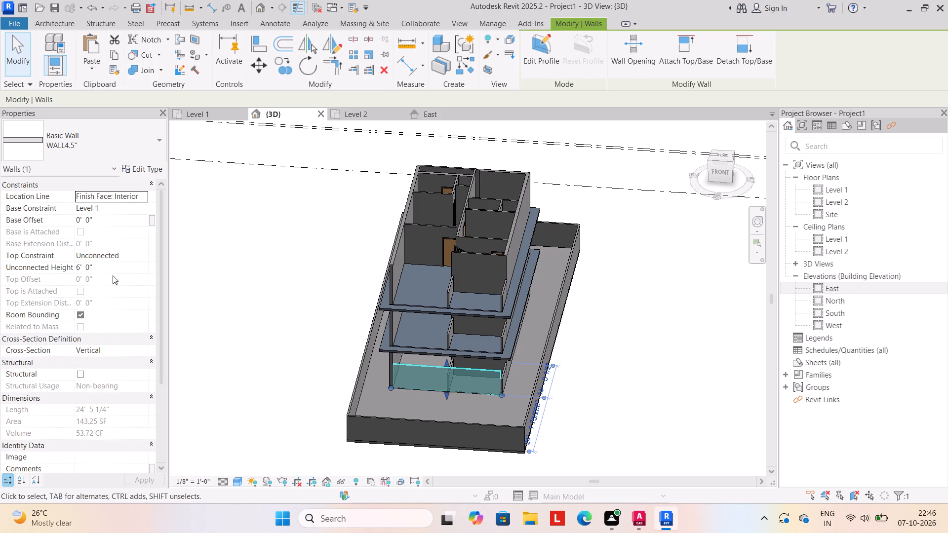
pyautogui.click(105, 263)
pyautogui.write("10'")
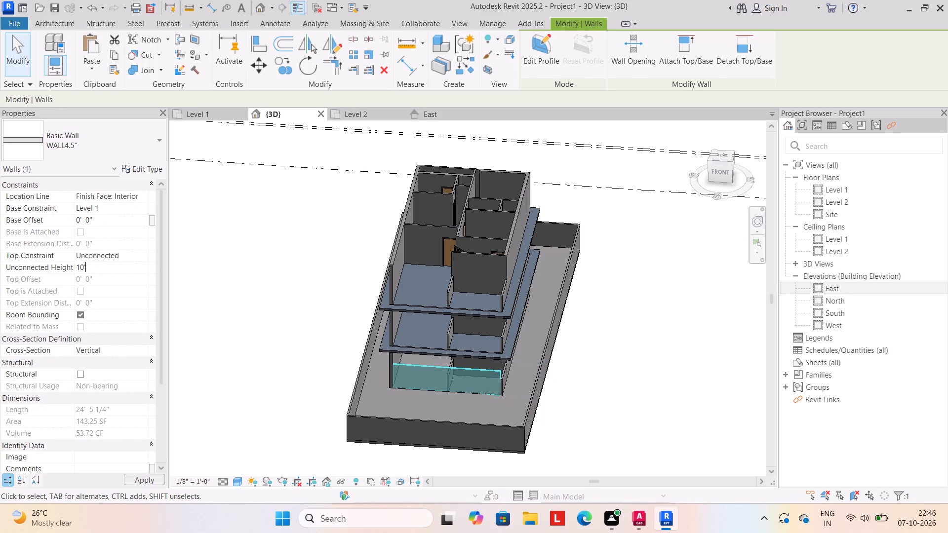
pyautogui.press('Return')
pyautogui.click(225, 385)
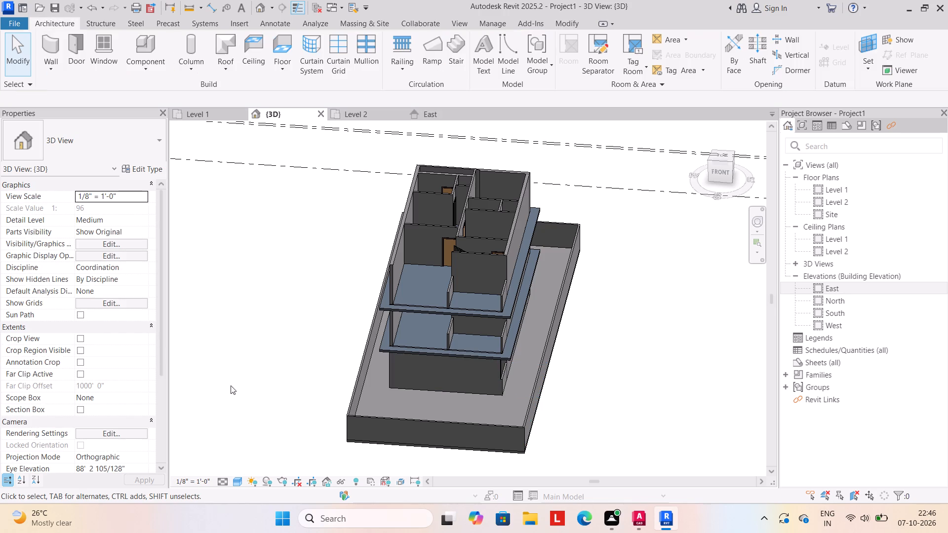
# Copy the ground-floor front wall and paste it aligned to Level 3 and Level 4.
pyautogui.click(420, 386)
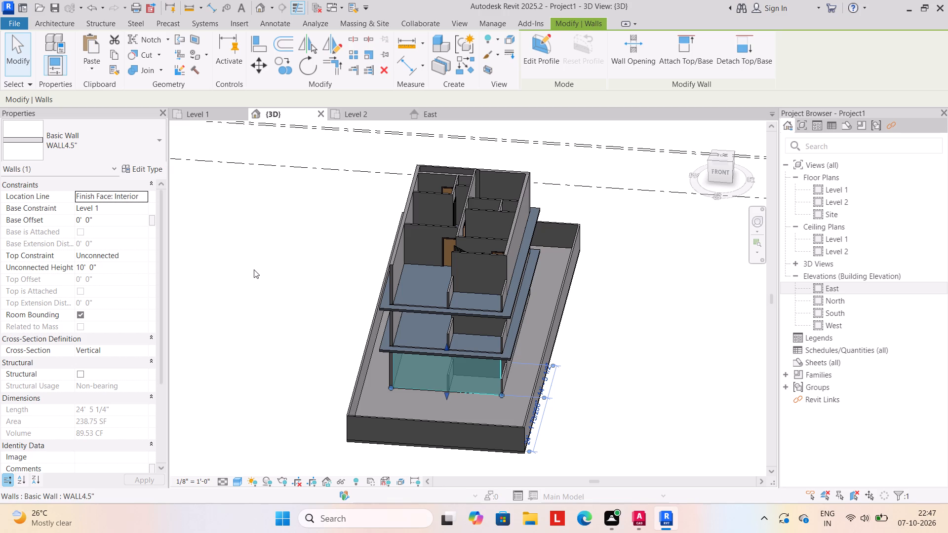
pyautogui.click(115, 54)
pyautogui.click(93, 69)
pyautogui.click(110, 110)
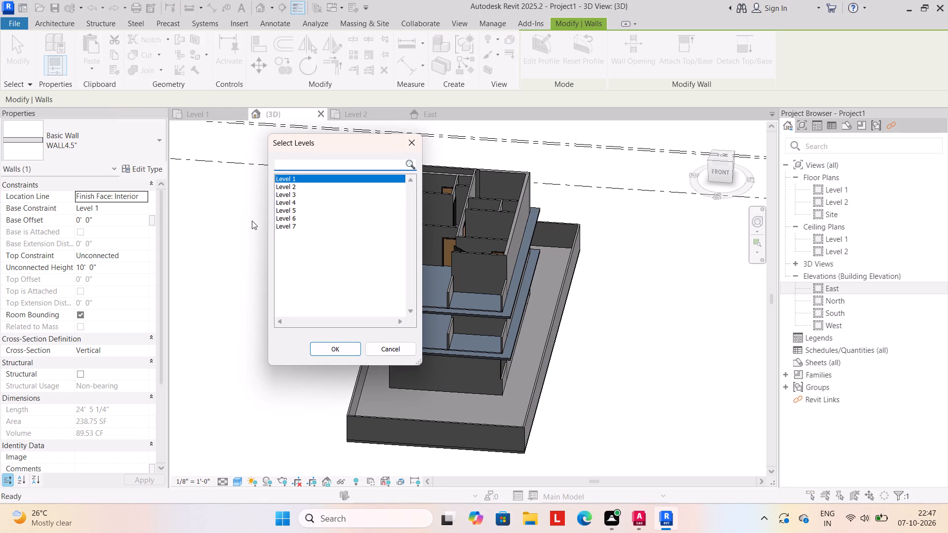
pyautogui.keyDown('shift'); pyautogui.click(284, 194); pyautogui.keyUp('shift')
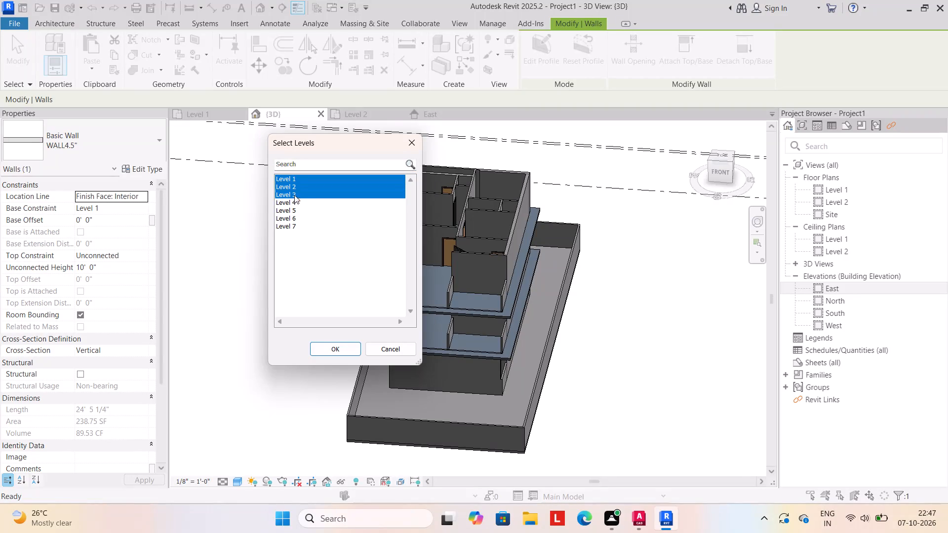
pyautogui.keyDown('shift'); pyautogui.click(297, 179); pyautogui.keyUp('shift')
pyautogui.click(296, 193)
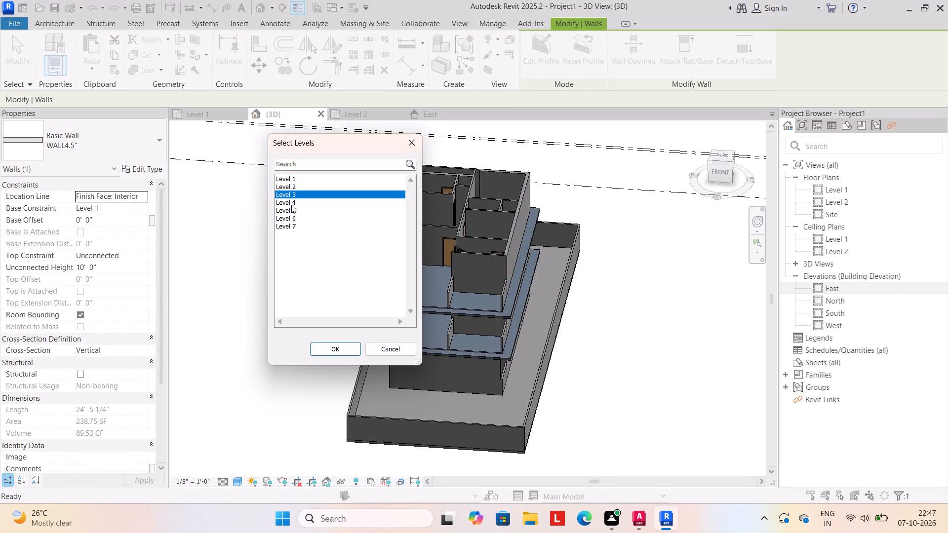
pyautogui.keyDown('ctrl'); pyautogui.click(291, 205); pyautogui.keyUp('ctrl')
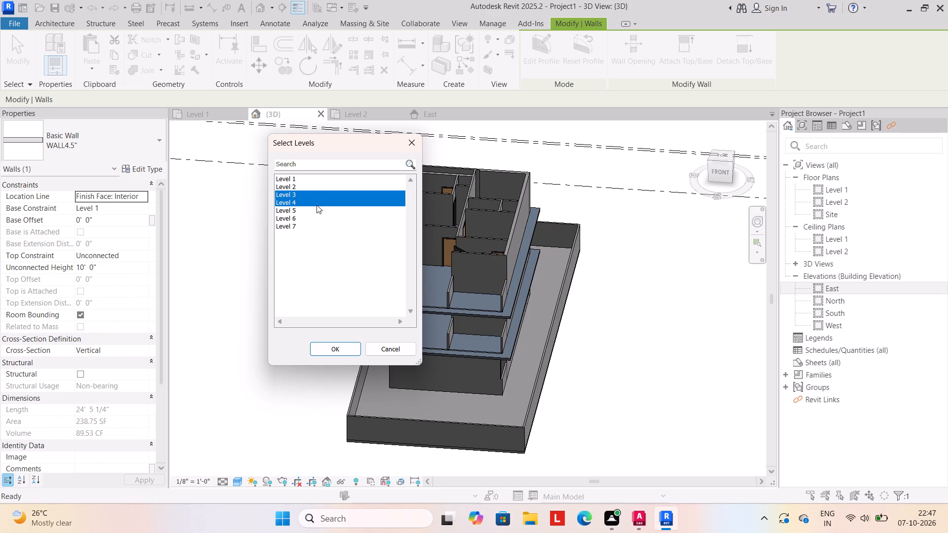
pyautogui.click(336, 349)
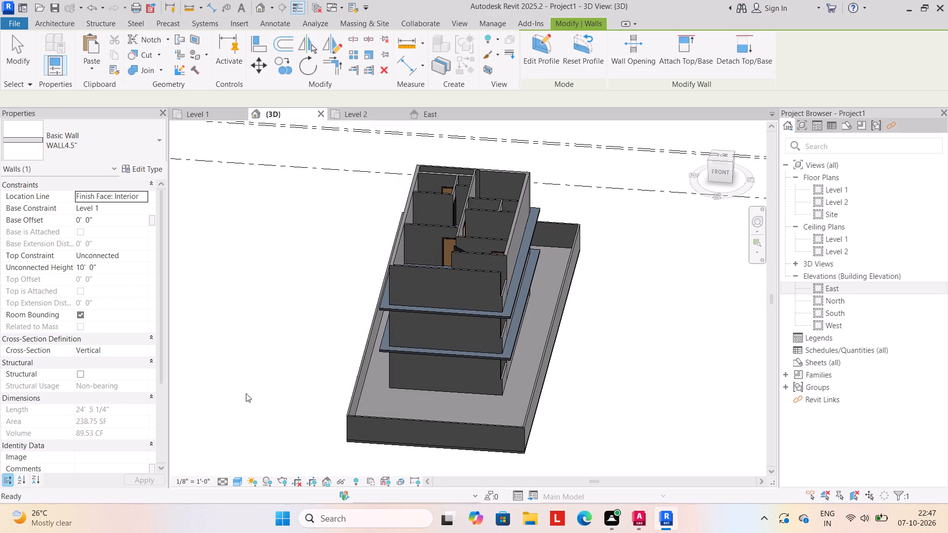
pyautogui.click(246, 393)
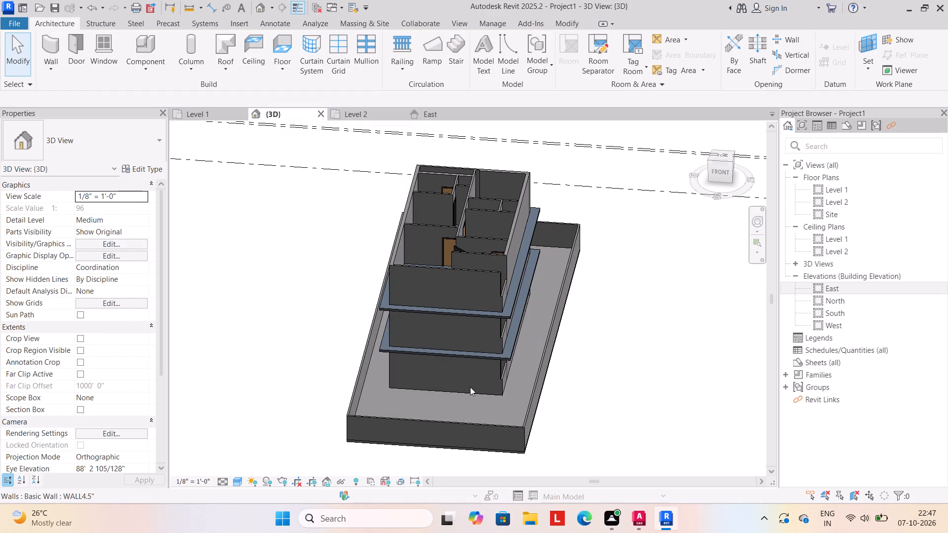
# Delete the original front wall on the ground floor, leaving the parking and lawn side open.
pyautogui.click(469, 389)
pyautogui.press('Delete')
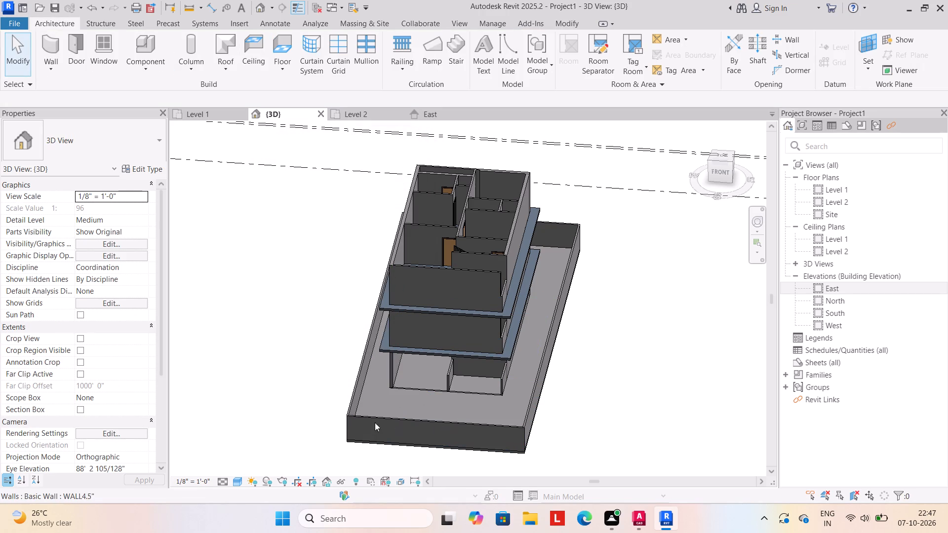
pyautogui.keyDown('shift'); pyautogui.moveTo(302, 420); pyautogui.dragTo(301, 372, button='middle'); pyautogui.keyUp('shift')
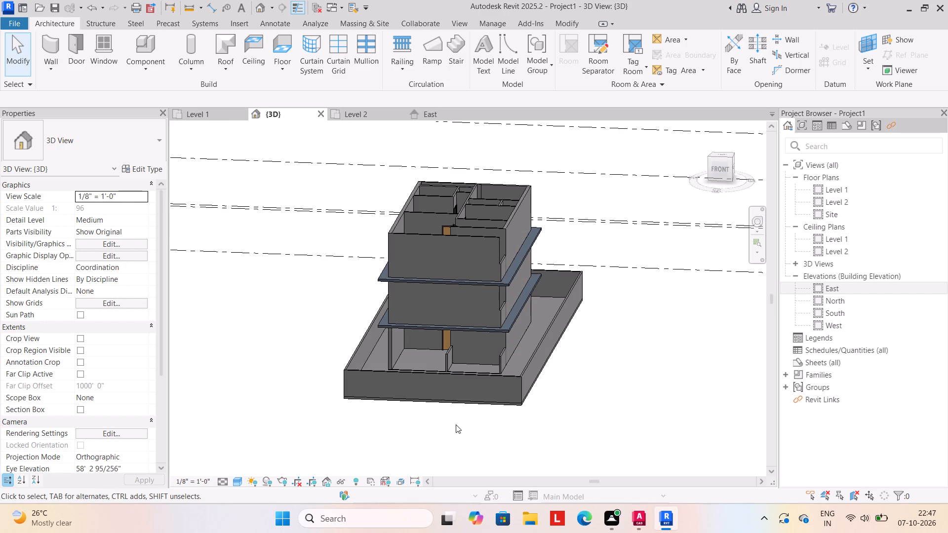
pyautogui.moveTo(457, 423); pyautogui.dragTo(479, 444, button='middle')
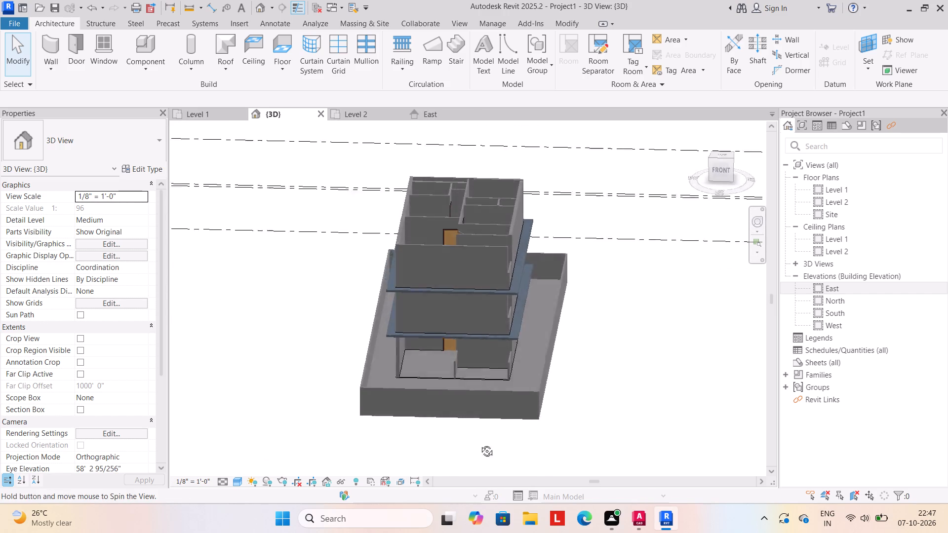
pyautogui.moveTo(479, 444); pyautogui.dragTo(468, 441, button='middle')
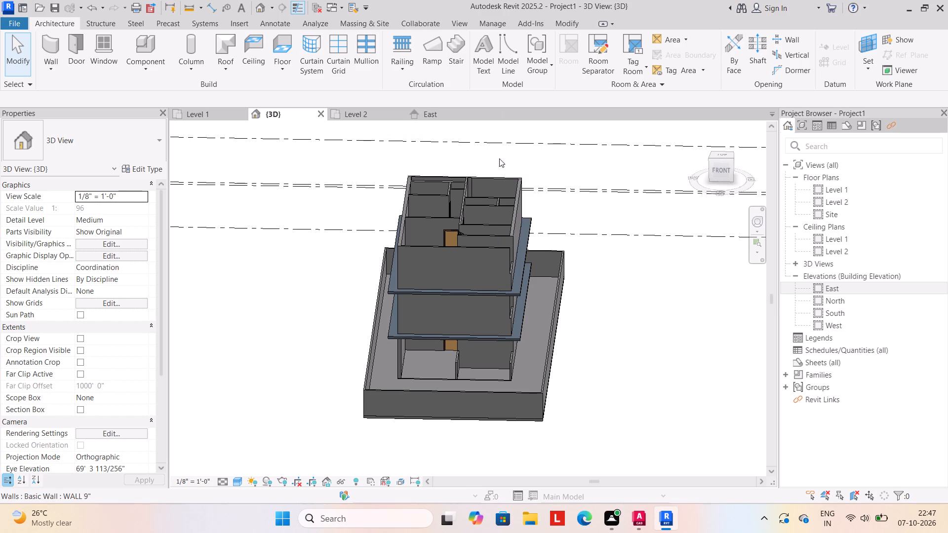
# Create new floor plan views for Level 3, Level 4, Level 5, Level 6 and Level 7.
pyautogui.click(458, 23)
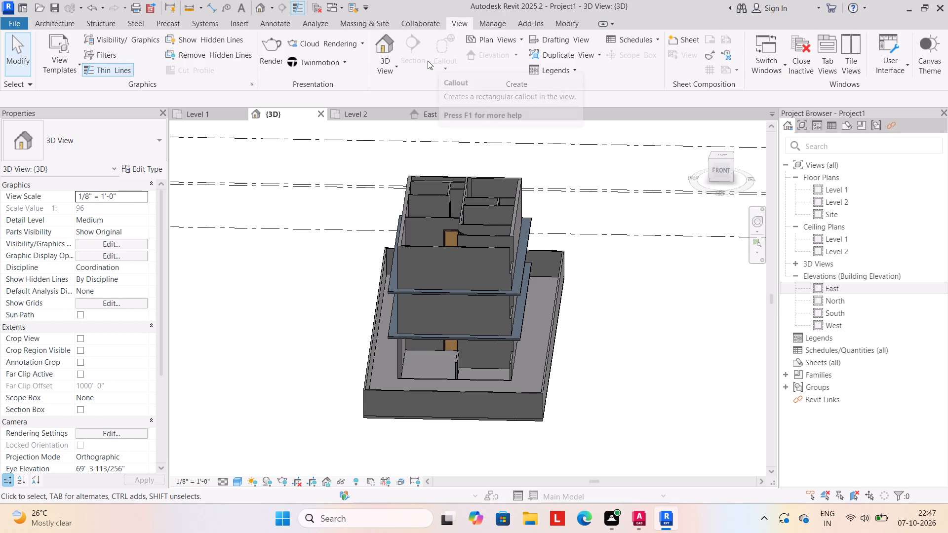
pyautogui.click(519, 39)
pyautogui.click(518, 64)
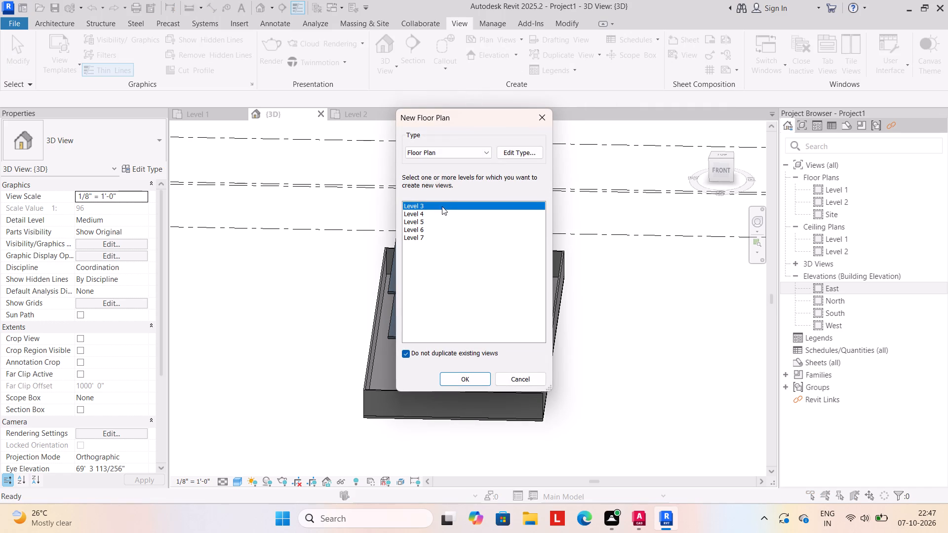
pyautogui.keyDown('ctrl'); pyautogui.moveTo(442, 206); pyautogui.dragTo(437, 232); pyautogui.keyUp('ctrl')
pyautogui.click(423, 203)
pyautogui.keyDown('ctrl'); pyautogui.moveTo(428, 206); pyautogui.dragTo(424, 226); pyautogui.keyUp('ctrl')
pyautogui.click(415, 204)
pyautogui.keyDown('ctrl'); pyautogui.moveTo(417, 207); pyautogui.dragTo(417, 245); pyautogui.keyUp('ctrl')
pyautogui.moveTo(419, 203); pyautogui.dragTo(434, 304)
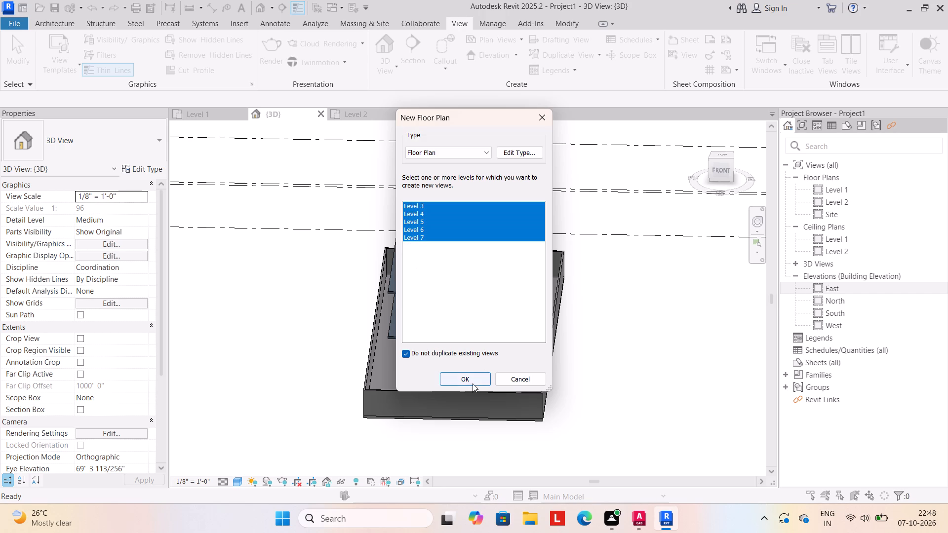
pyautogui.click(470, 380)
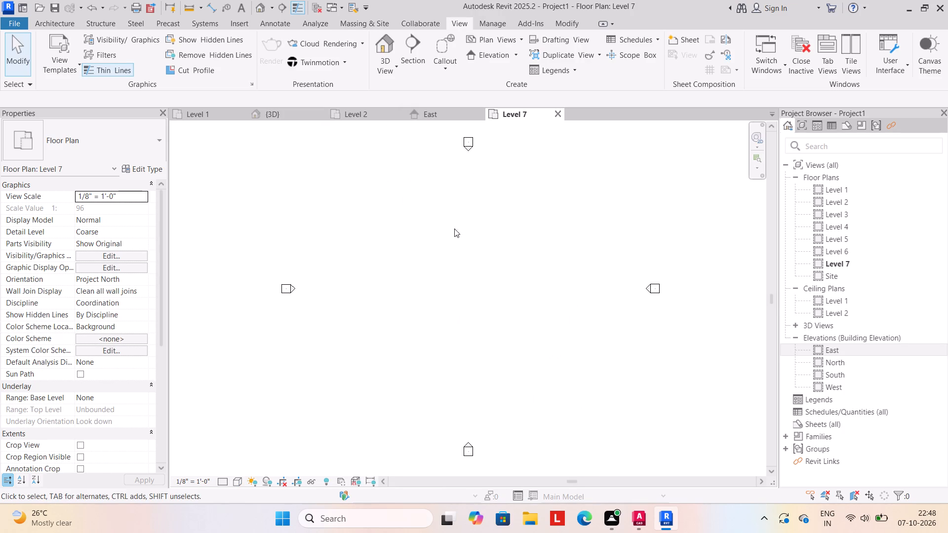
# Open the Level 4 and Level 5 floor plans and examine the storey layout on Level 4.
pyautogui.doubleClick(859, 226)
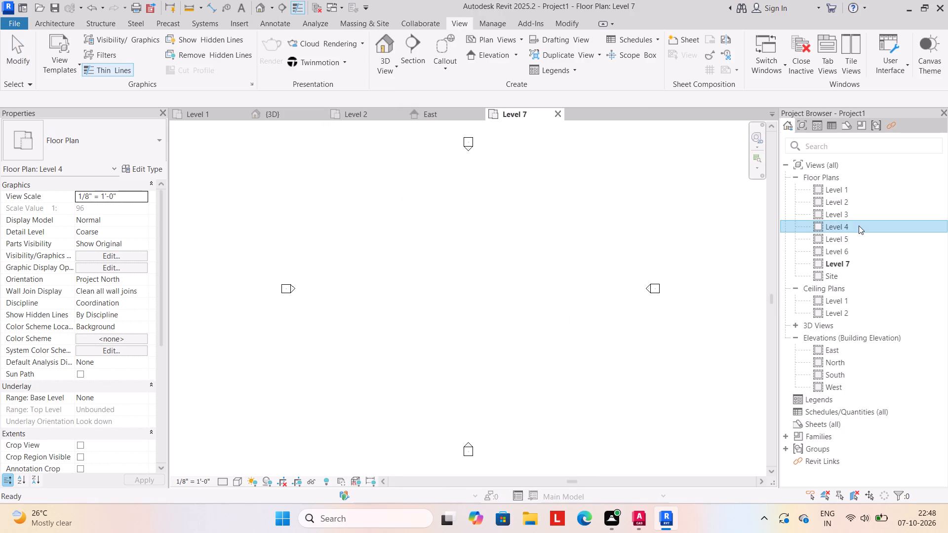
pyautogui.doubleClick(855, 239)
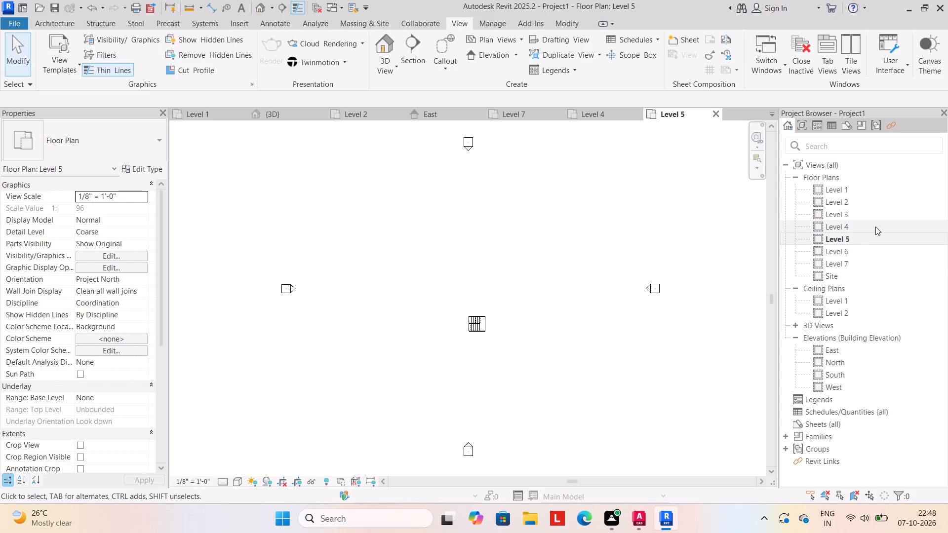
pyautogui.doubleClick(875, 227)
pyautogui.scroll(1, 549, 353)
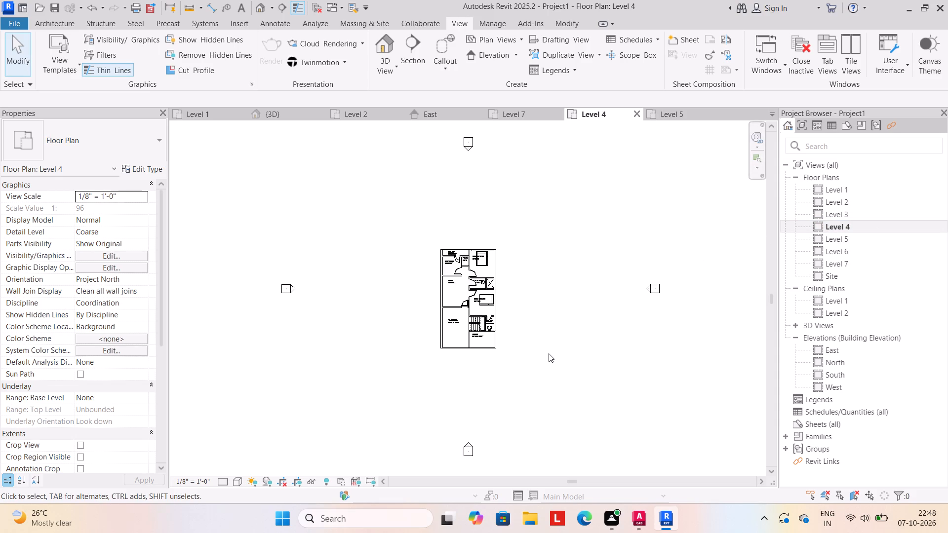
pyautogui.scroll(1, 549, 353)
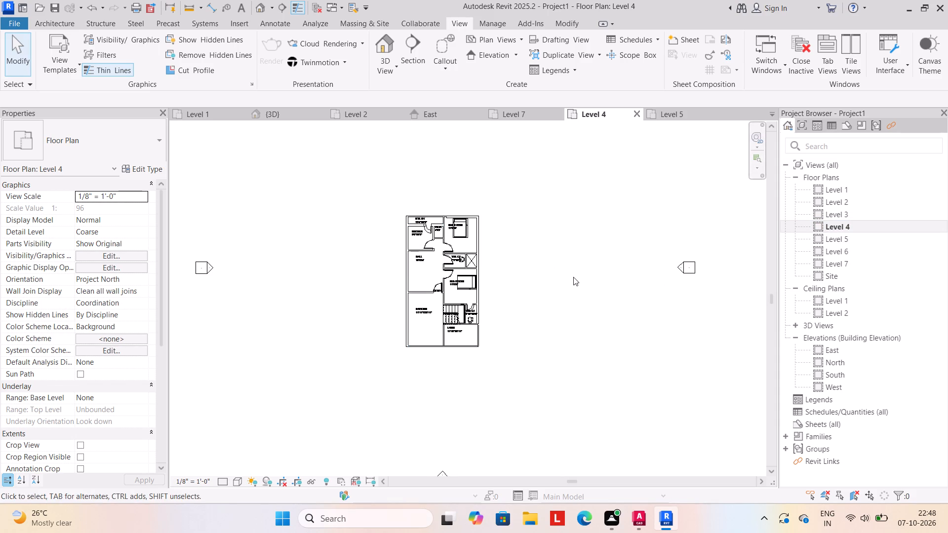
pyautogui.moveTo(573, 277); pyautogui.dragTo(569, 244, button='middle')
pyautogui.scroll(1, 571, 260)
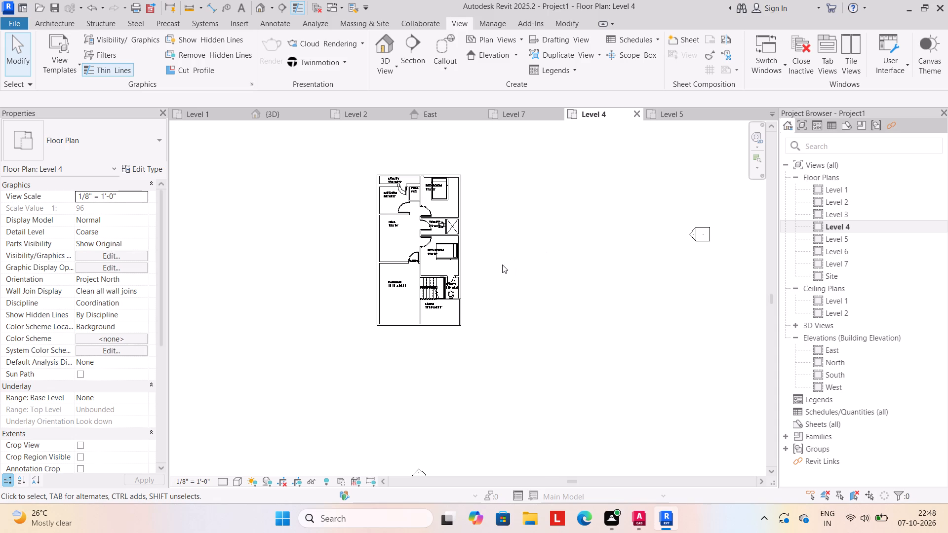
pyautogui.moveTo(495, 296); pyautogui.dragTo(495, 312, button='middle')
pyautogui.scroll(1, 496, 313)
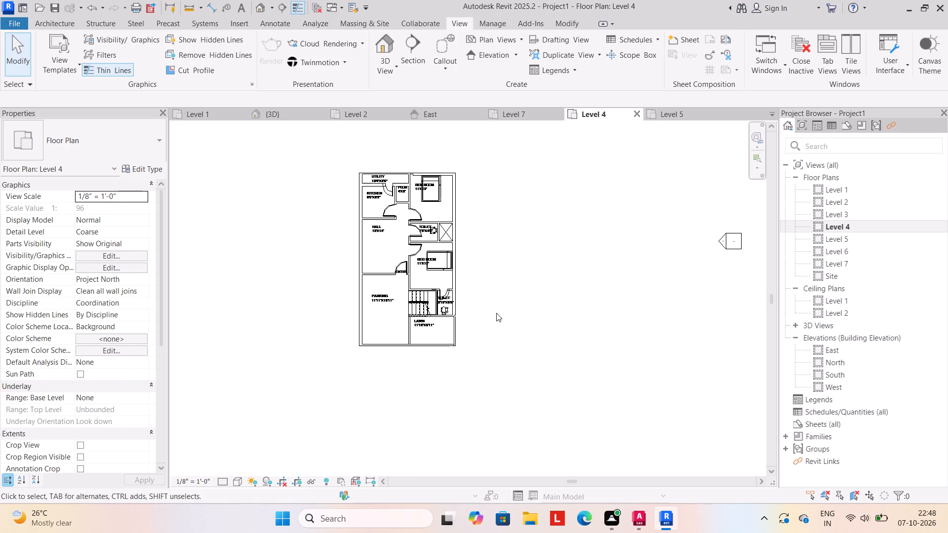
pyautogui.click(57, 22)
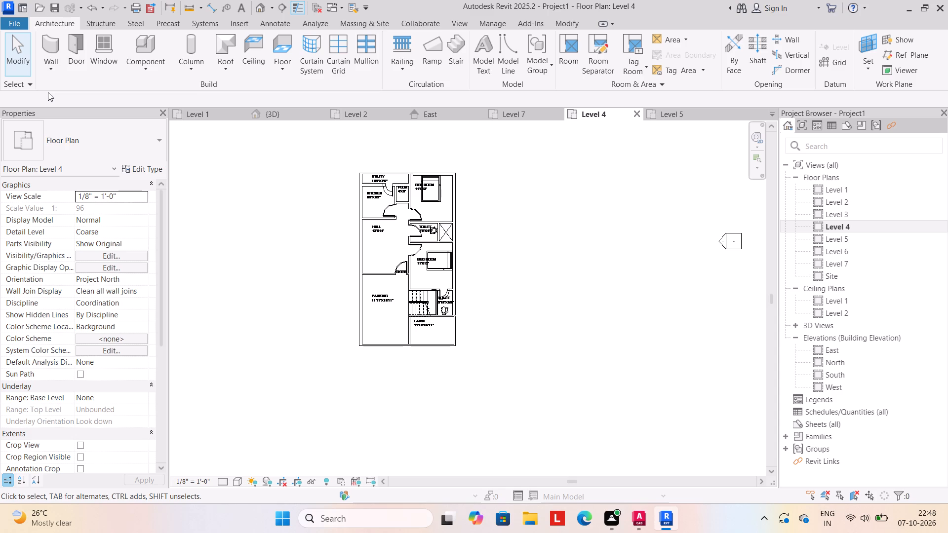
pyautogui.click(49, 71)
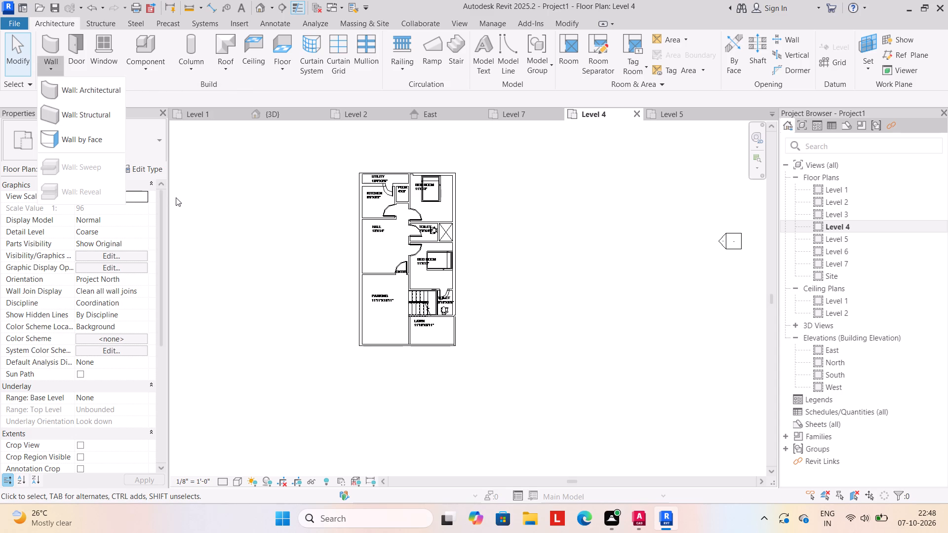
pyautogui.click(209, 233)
# Examine the building in the 3D view and the parking and lawn area in the Level 1 plan.
pyautogui.click(284, 115)
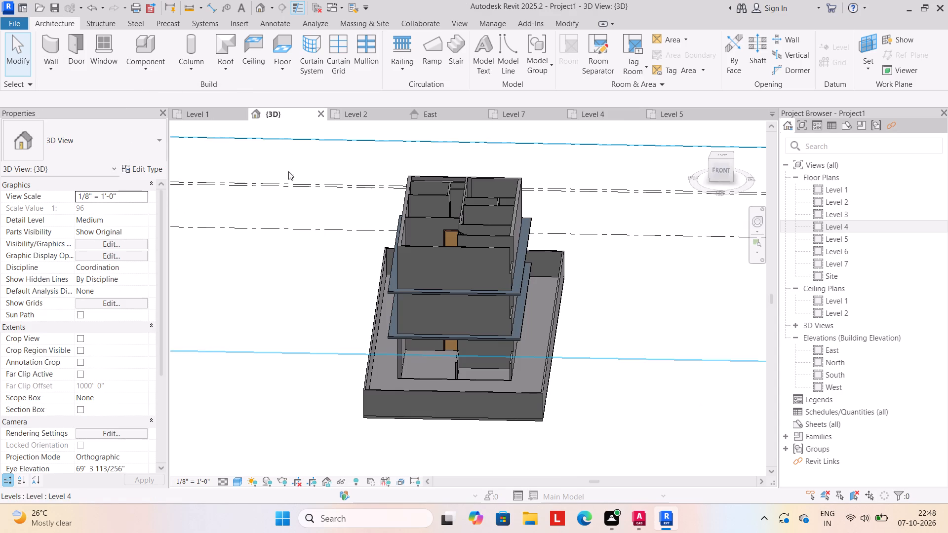
pyautogui.click(201, 113)
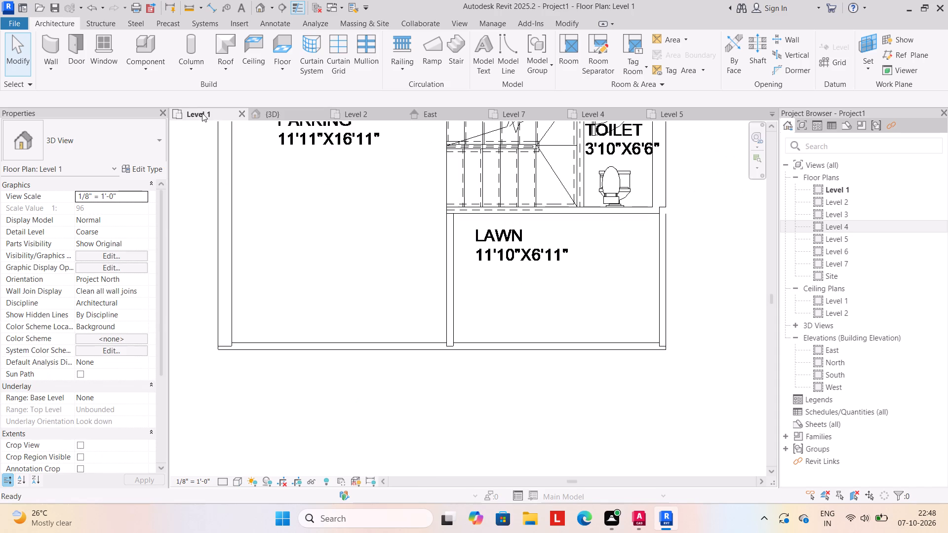
pyautogui.scroll(-7, 282, 200)
pyautogui.moveTo(283, 217); pyautogui.dragTo(324, 287, button='middle')
pyautogui.scroll(-1, 342, 288)
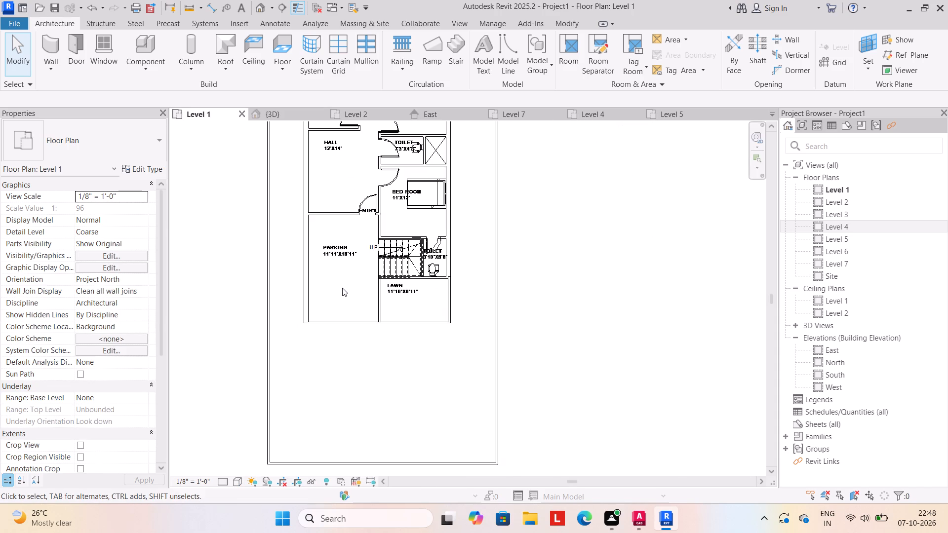
# Start a slope-defining roof by footprint in the Level 4 plan, using a rectangular boundary and Level 5 as base level.
pyautogui.click(604, 113)
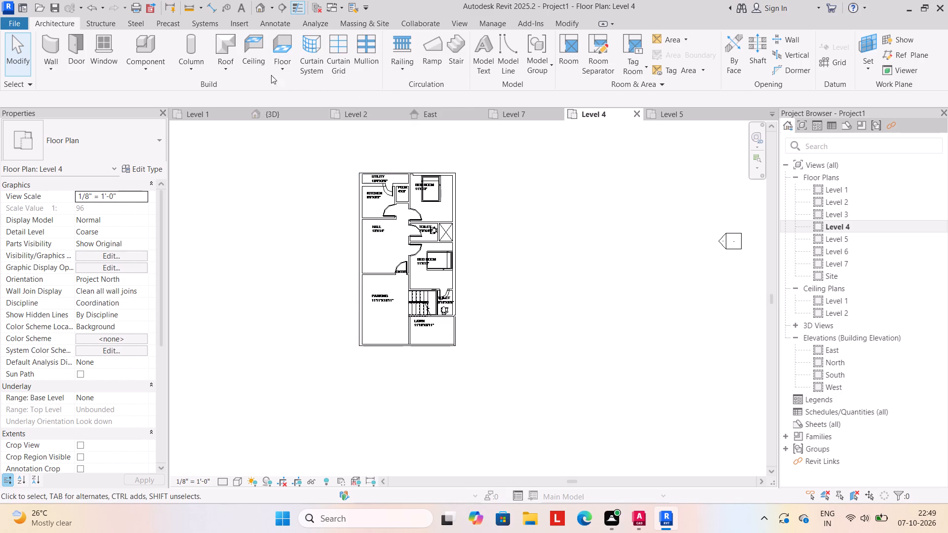
pyautogui.click(224, 68)
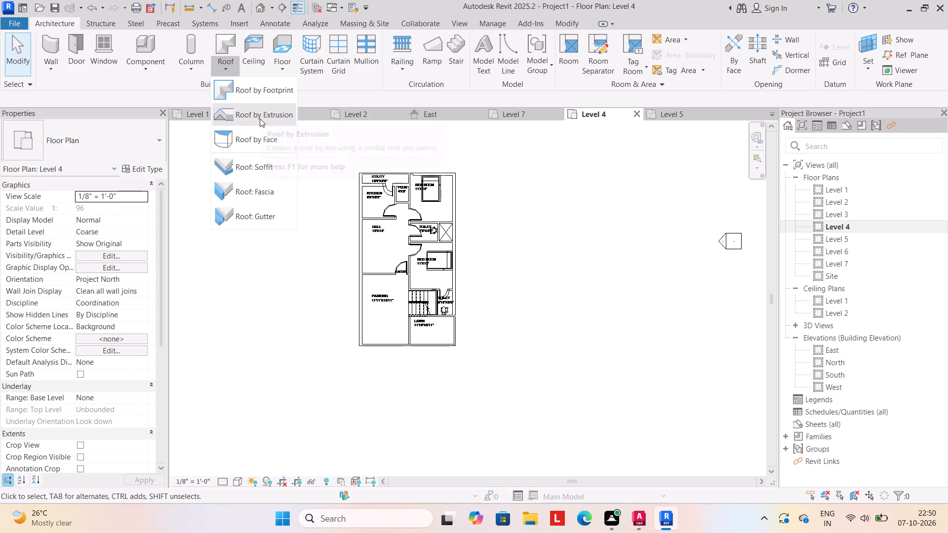
pyautogui.click(264, 94)
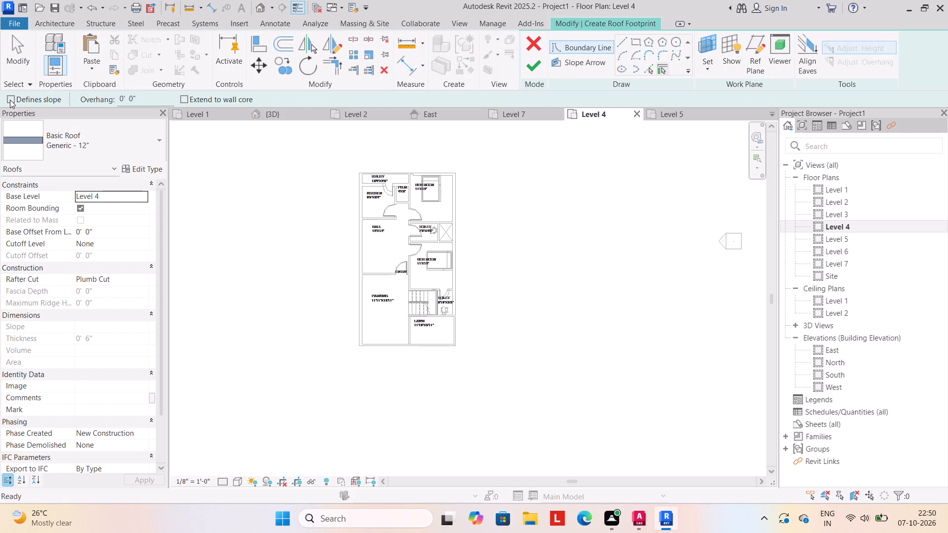
pyautogui.click(10, 100)
pyautogui.click(633, 38)
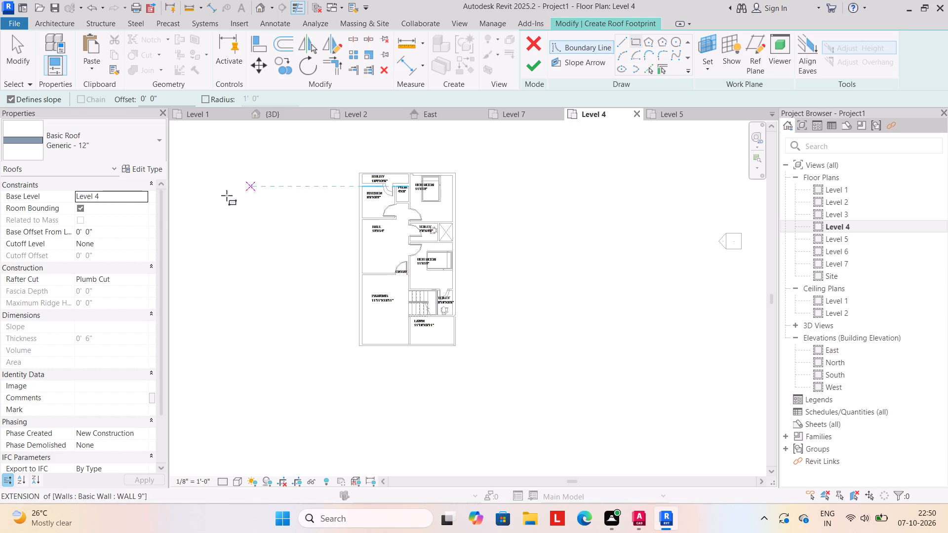
pyautogui.click(144, 199)
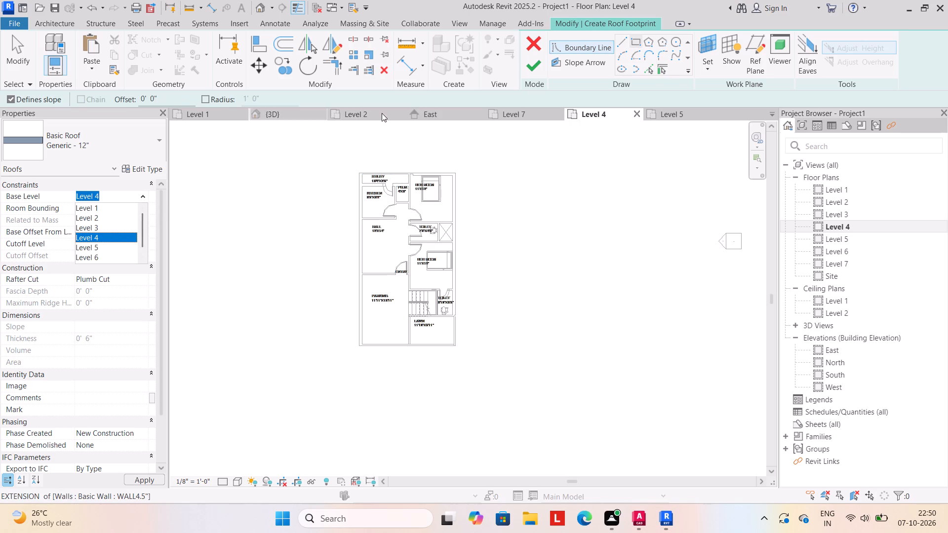
pyautogui.click(445, 115)
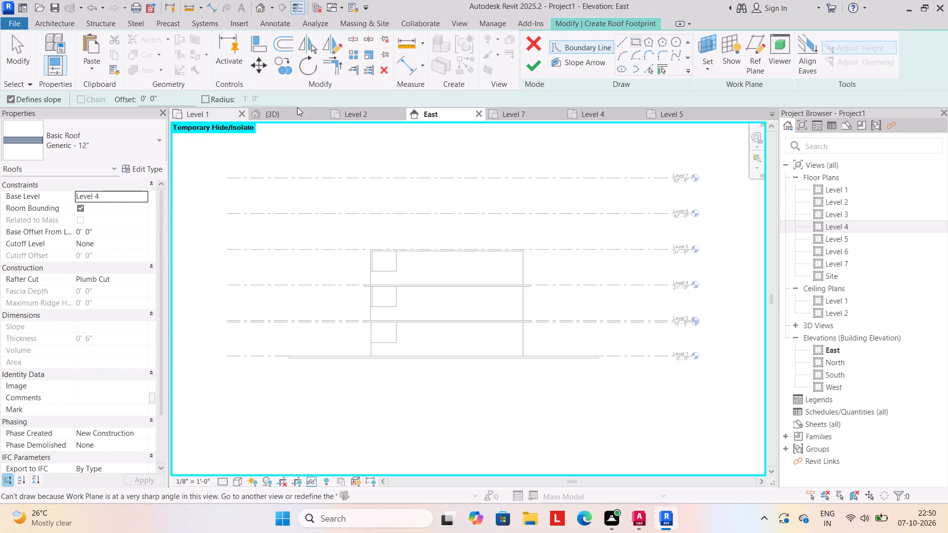
pyautogui.click(357, 114)
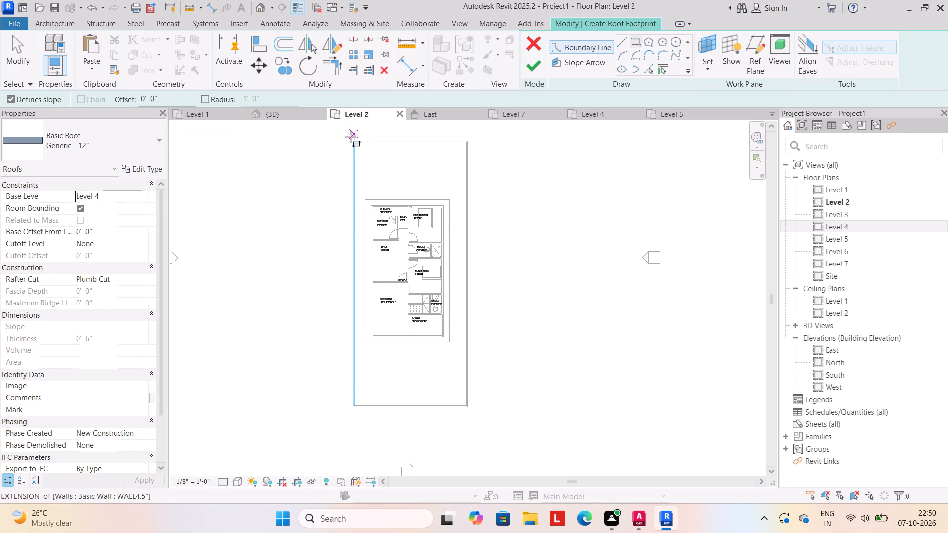
pyautogui.click(293, 115)
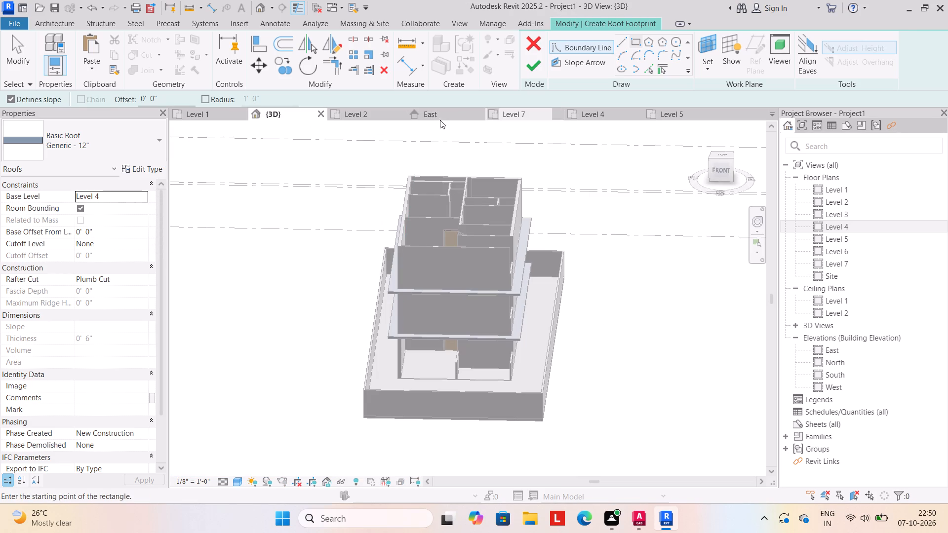
pyautogui.click(441, 114)
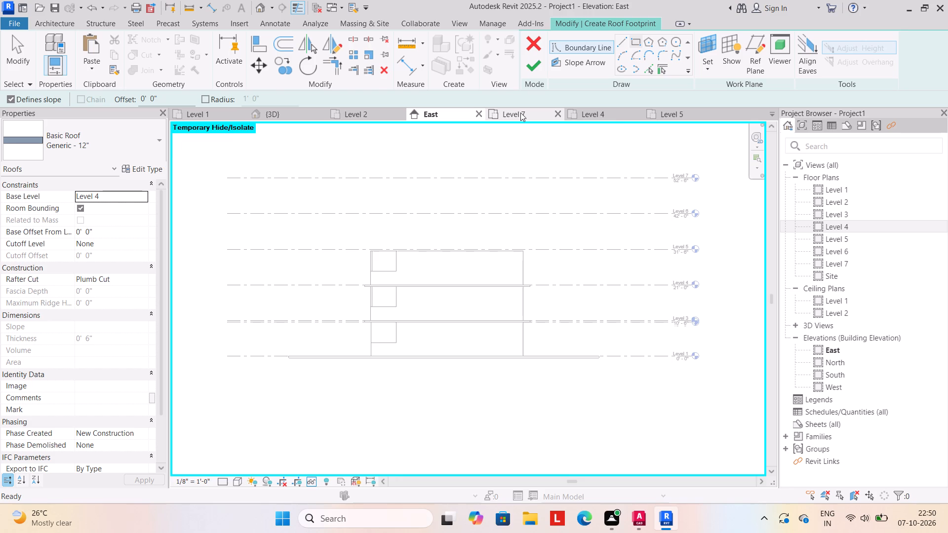
pyautogui.click(520, 113)
pyautogui.click(590, 113)
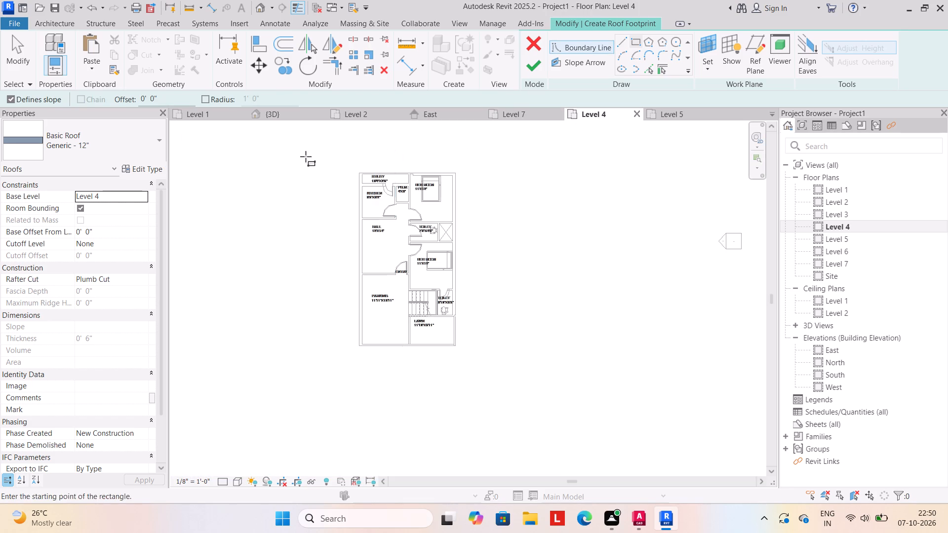
pyautogui.click(143, 196)
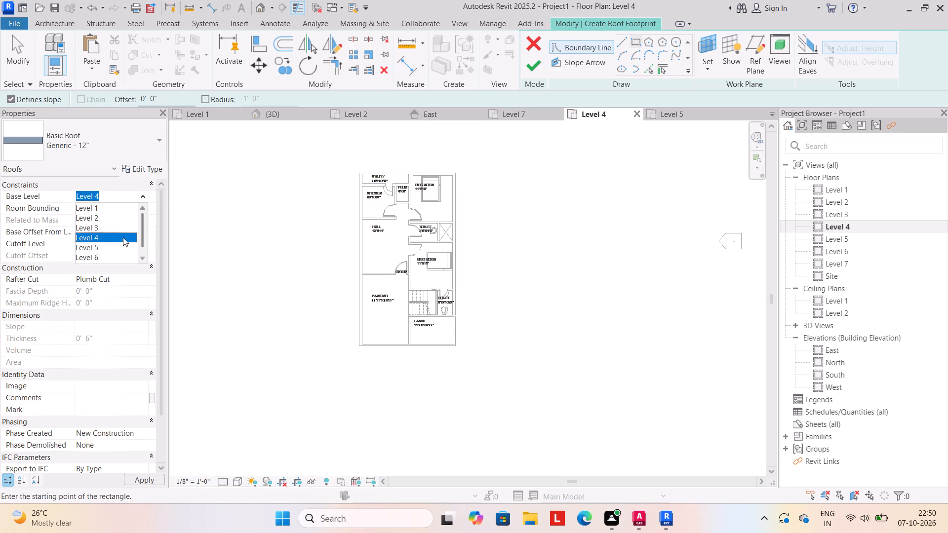
pyautogui.click(118, 247)
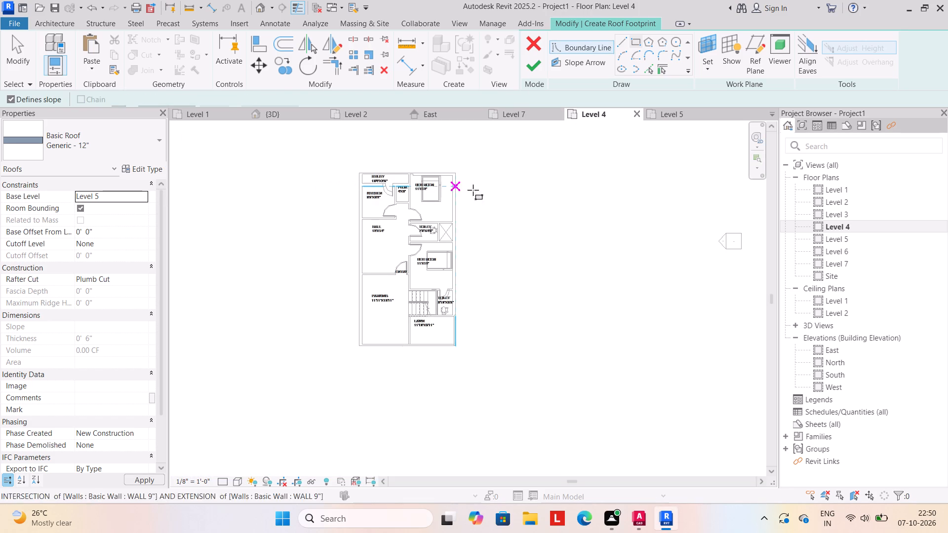
# Draw the rectangular roof boundary with a 2' offset outside the building's outer wall corners and finish the roof.
pyautogui.click(166, 99)
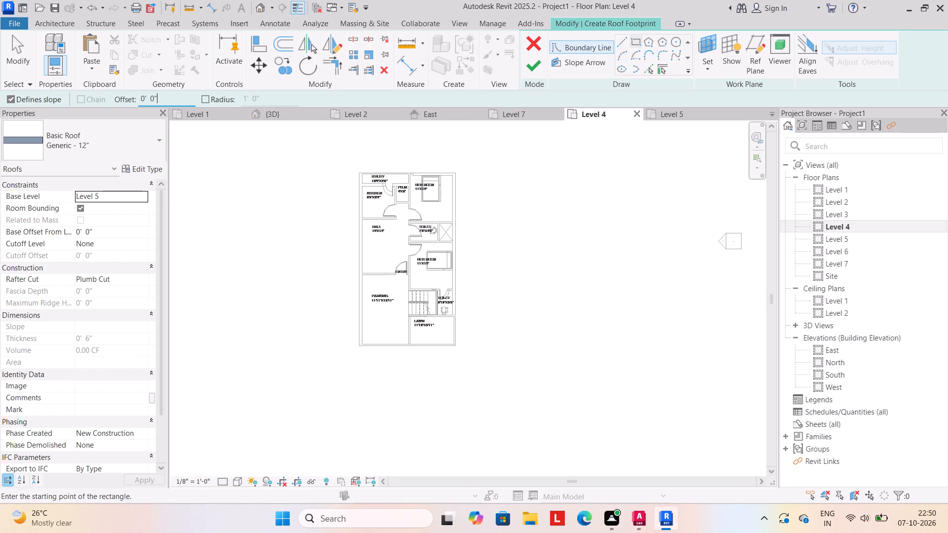
pyautogui.press('BackSpace')
pyautogui.press('BackSpace')
pyautogui.press('BackSpace')
pyautogui.press('BackSpace')
pyautogui.press('BackSpace')
pyautogui.press('BackSpace')
pyautogui.press('BackSpace')
pyautogui.press('BackSpace')
pyautogui.press('BackSpace')
pyautogui.press('BackSpace')
pyautogui.press('BackSpace')
pyautogui.press('BackSpace')
pyautogui.write("2'")
pyautogui.press('Return')
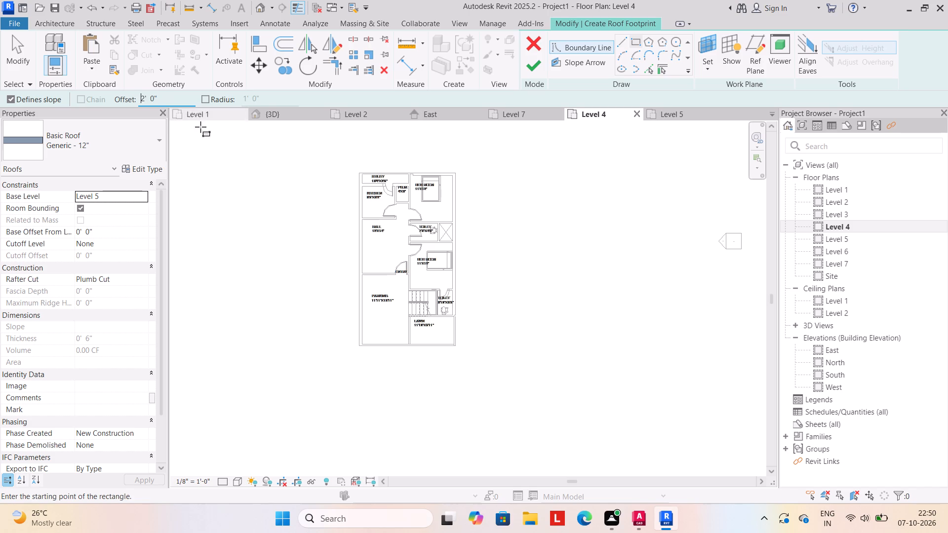
pyautogui.scroll(2, 431, 196)
pyautogui.scroll(3, 364, 181)
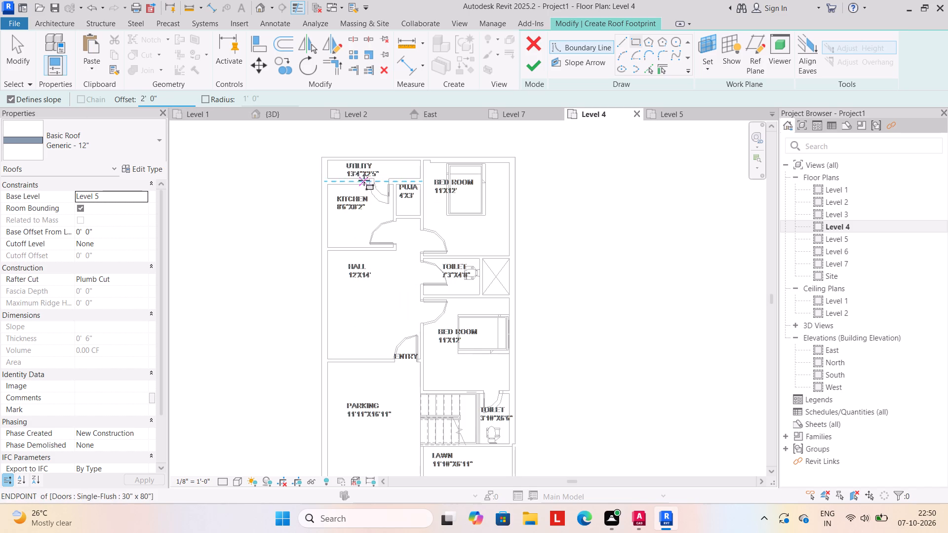
pyautogui.click(322, 158)
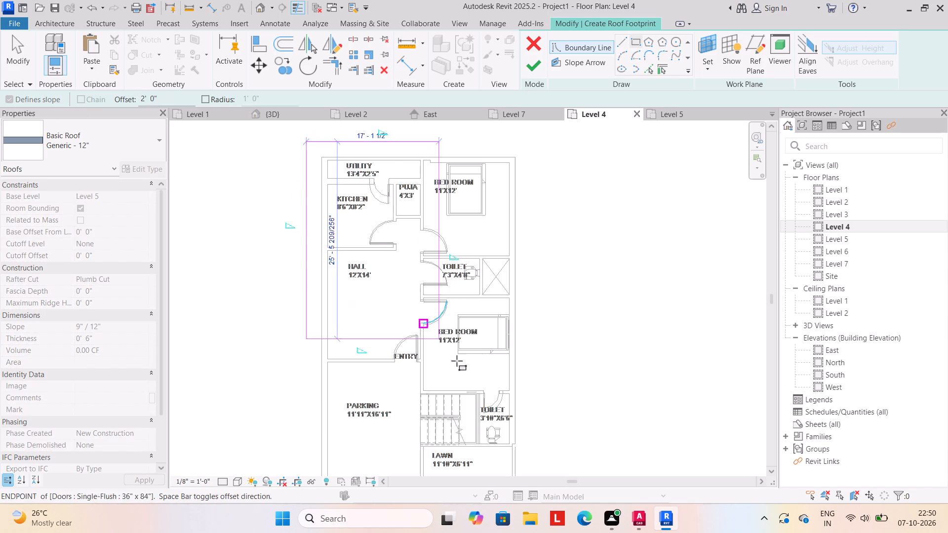
pyautogui.moveTo(496, 407); pyautogui.dragTo(474, 260, button='middle')
pyautogui.scroll(1, 474, 260)
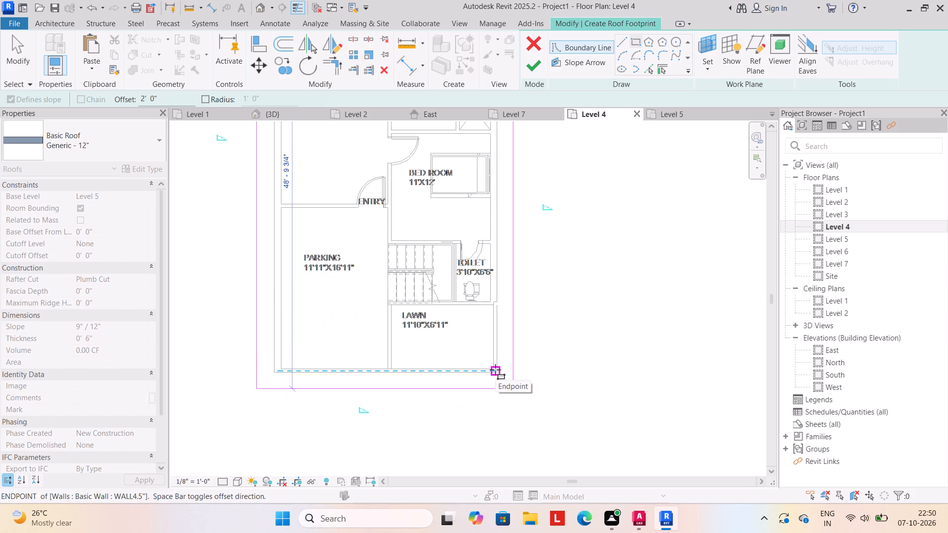
pyautogui.click(498, 374)
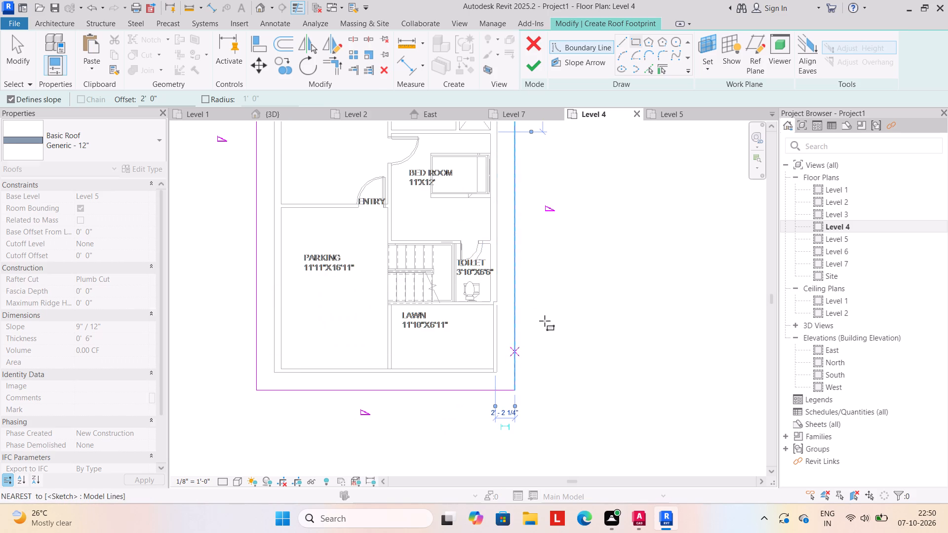
pyautogui.click(536, 65)
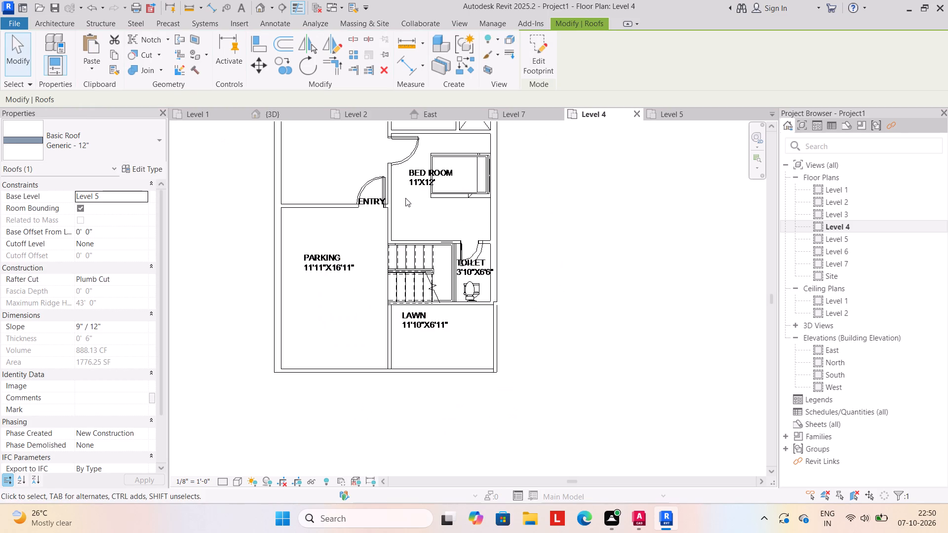
# In the 3D view, set the hip roof's base offset from its level to -6".
pyautogui.click(286, 110)
pyautogui.click(301, 326)
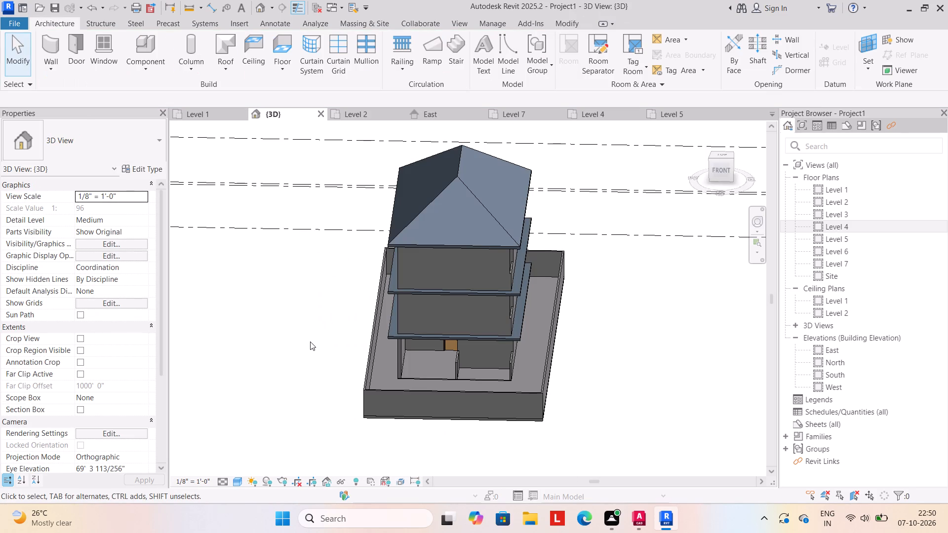
pyautogui.keyDown('shift'); pyautogui.moveTo(307, 357); pyautogui.dragTo(320, 313, button='middle'); pyautogui.keyUp('shift')
pyautogui.click(418, 213)
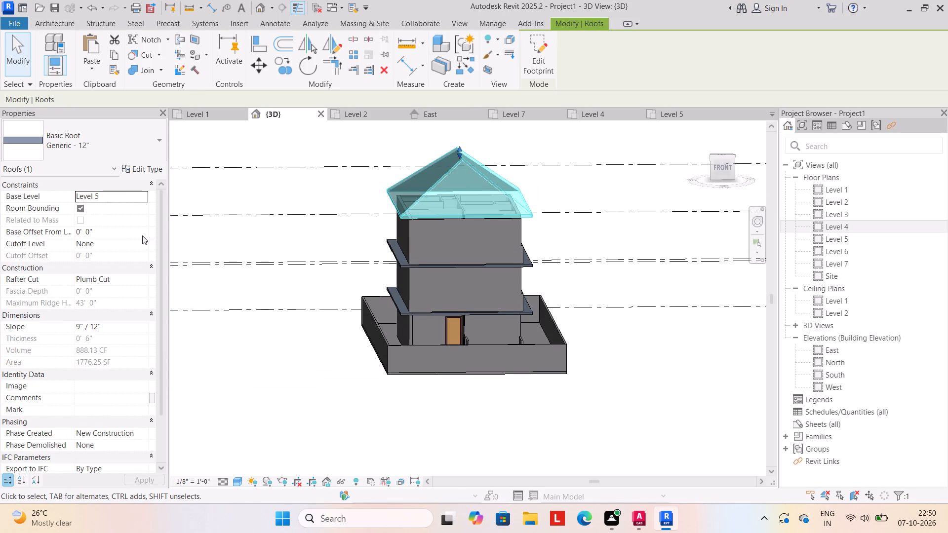
pyautogui.click(112, 231)
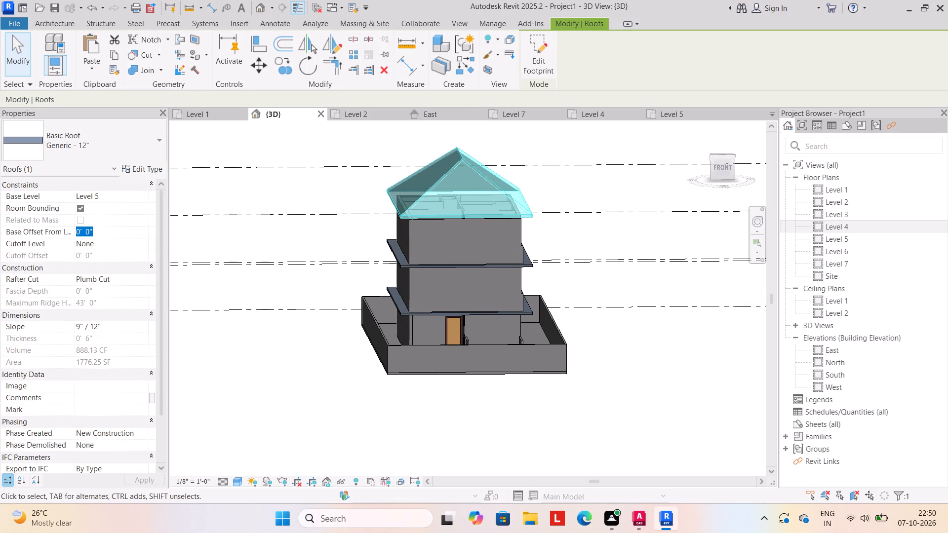
pyautogui.press('-')
pyautogui.press('6')
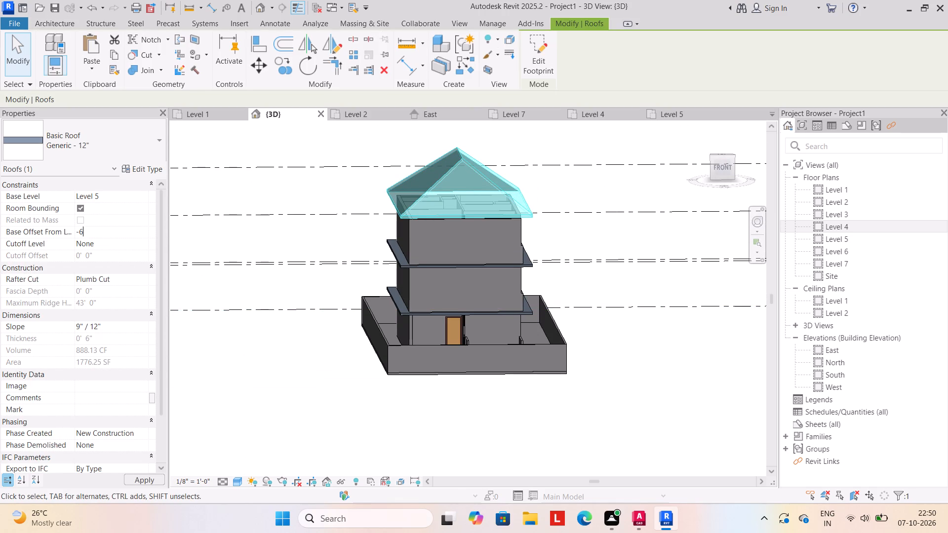
pyautogui.hotkey('shift', '"')
pyautogui.press('Return')
pyautogui.click(242, 350)
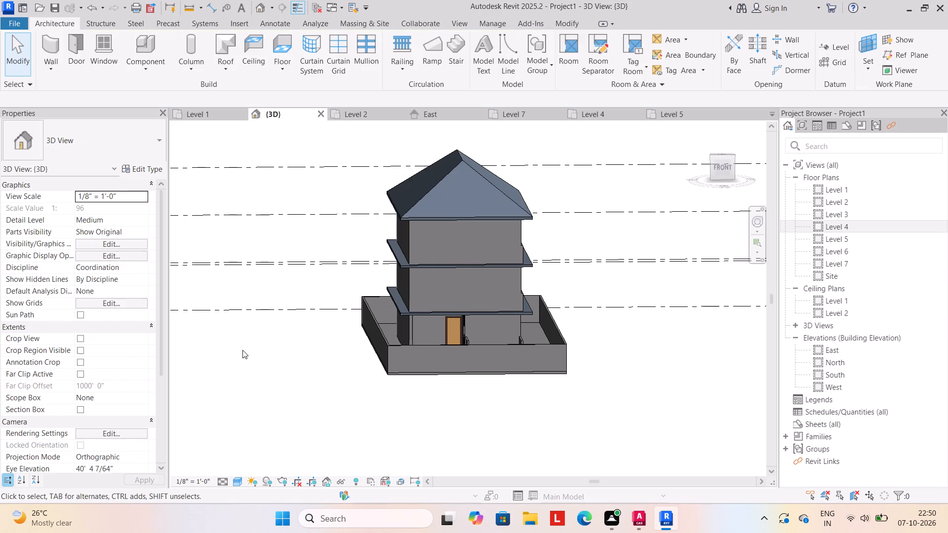
# Examine the roof, overhangs and side walls of the building from all around in the 3D view.
pyautogui.keyDown('shift'); pyautogui.moveTo(300, 388); pyautogui.dragTo(319, 356, button='middle'); pyautogui.keyUp('shift')
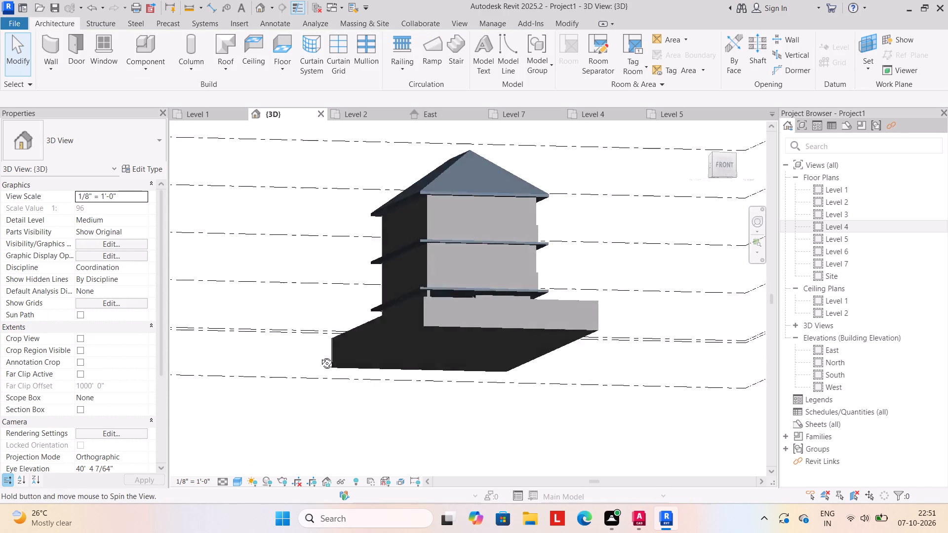
pyautogui.keyDown('shift'); pyautogui.moveTo(319, 356); pyautogui.dragTo(535, 294, button='middle'); pyautogui.keyUp('shift')
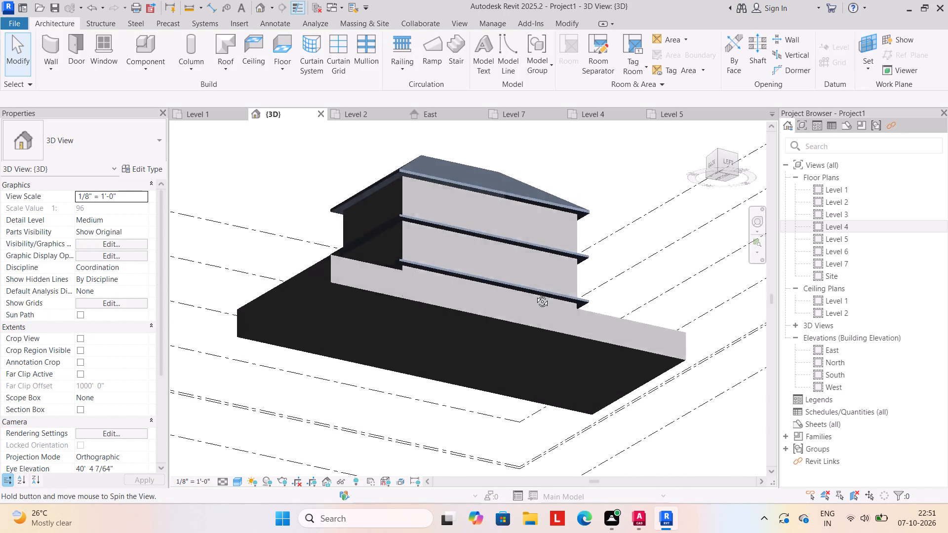
pyautogui.keyDown('shift'); pyautogui.moveTo(535, 294); pyautogui.dragTo(603, 256, button='middle'); pyautogui.keyUp('shift')
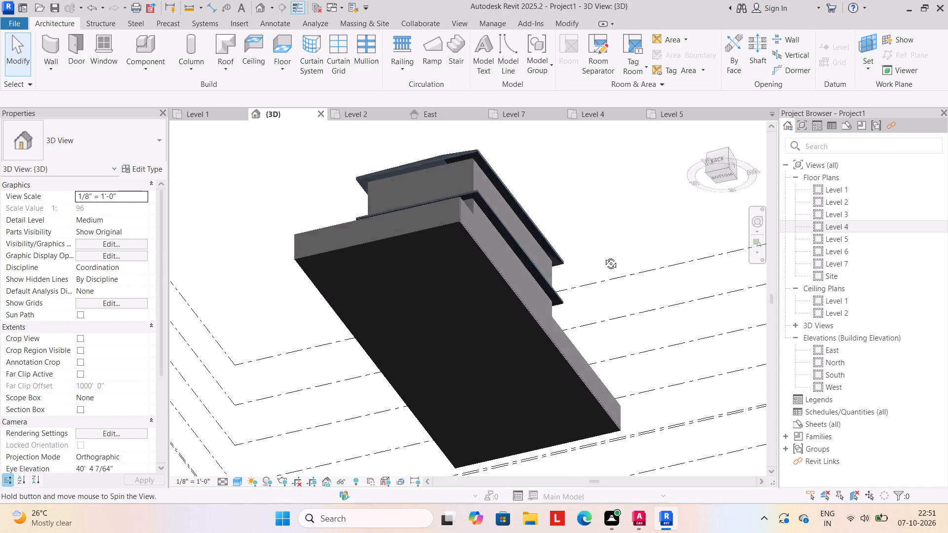
pyautogui.keyDown('shift'); pyautogui.moveTo(603, 256); pyautogui.dragTo(452, 244, button='middle'); pyautogui.keyUp('shift')
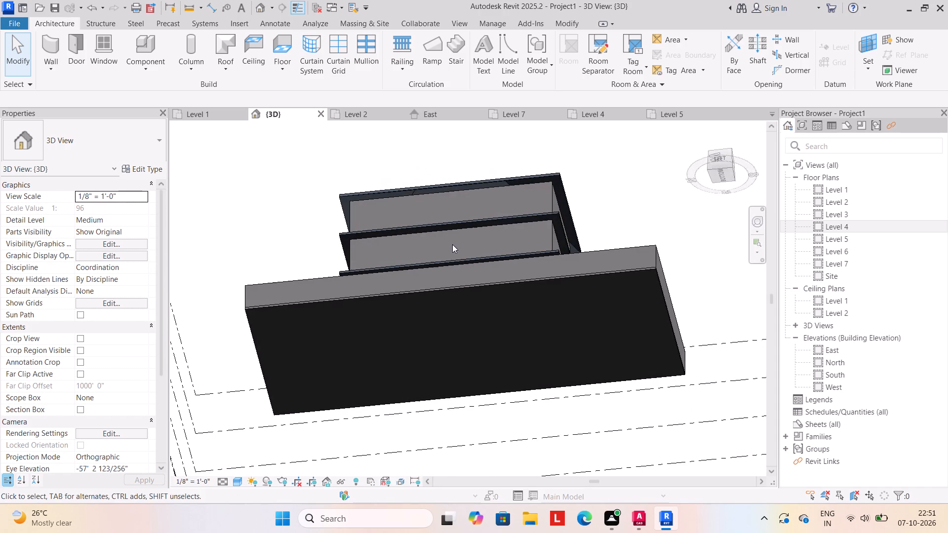
pyautogui.keyDown('shift'); pyautogui.moveTo(447, 252); pyautogui.dragTo(241, 417, button='middle'); pyautogui.keyUp('shift')
pyautogui.keyDown('shift'); pyautogui.scroll(1, 303, 254); pyautogui.keyUp('shift')
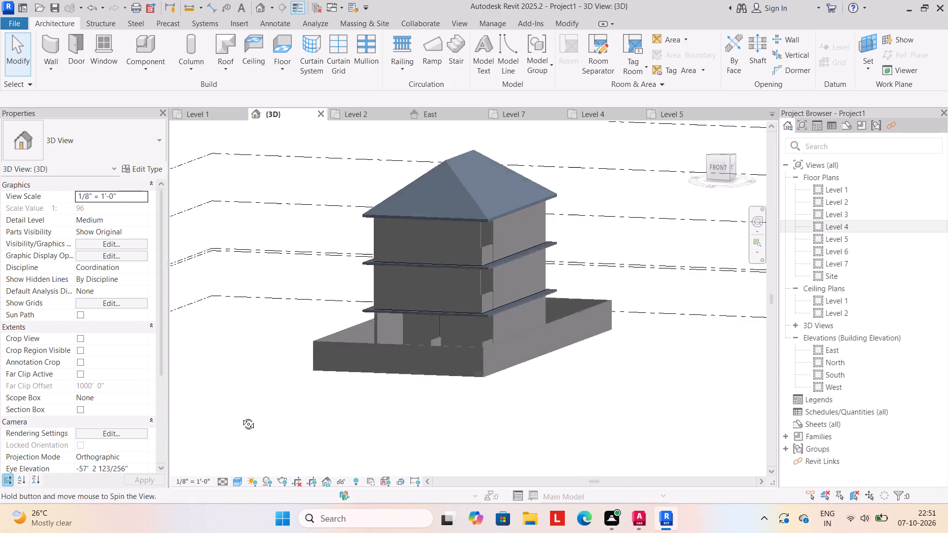
pyautogui.keyDown('shift'); pyautogui.moveTo(241, 417); pyautogui.dragTo(161, 463, button='middle'); pyautogui.keyUp('shift')
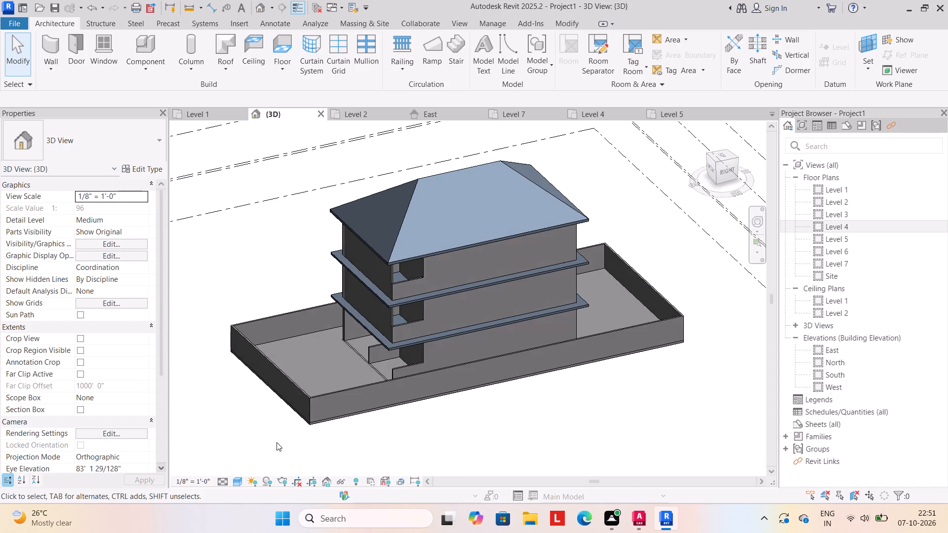
pyautogui.keyDown('shift'); pyautogui.moveTo(338, 419); pyautogui.dragTo(330, 255, button='middle'); pyautogui.keyUp('shift')
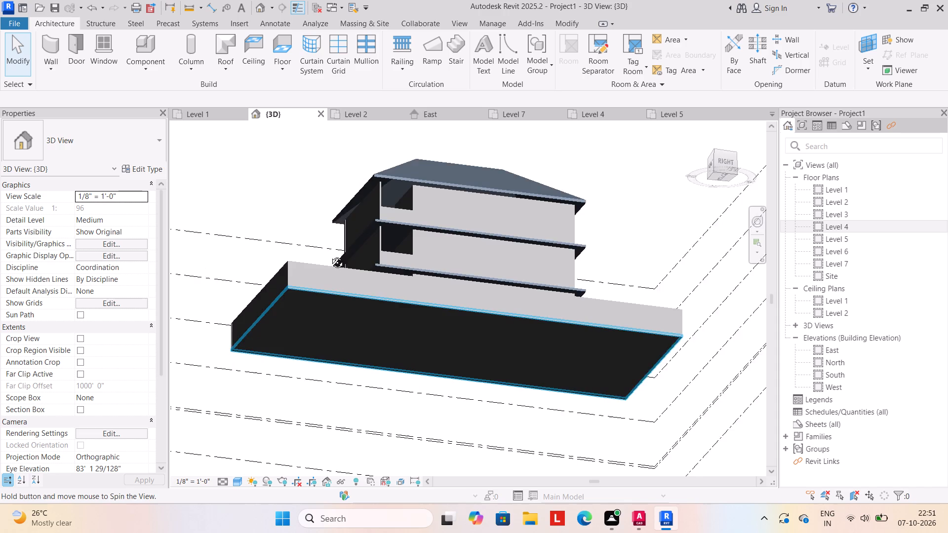
pyautogui.keyDown('shift'); pyautogui.moveTo(330, 255); pyautogui.dragTo(334, 333, button='middle'); pyautogui.keyUp('shift')
pyautogui.scroll(4, 456, 232)
pyautogui.keyDown('shift'); pyautogui.moveTo(460, 263); pyautogui.dragTo(465, 252, button='middle'); pyautogui.keyUp('shift')
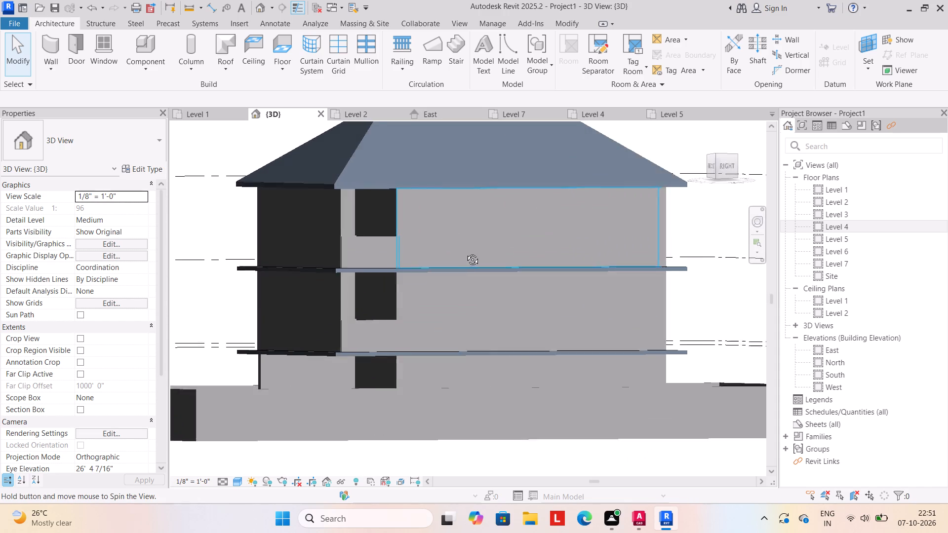
# Set the unconnected height of the two short WALL4.5" side walls on Level 3 and Level 4 to 10'.
pyautogui.keyDown('shift'); pyautogui.moveTo(465, 252); pyautogui.dragTo(448, 330, button='middle'); pyautogui.keyUp('shift')
pyautogui.keyDown('shift'); pyautogui.scroll(1, 474, 207); pyautogui.keyUp('shift')
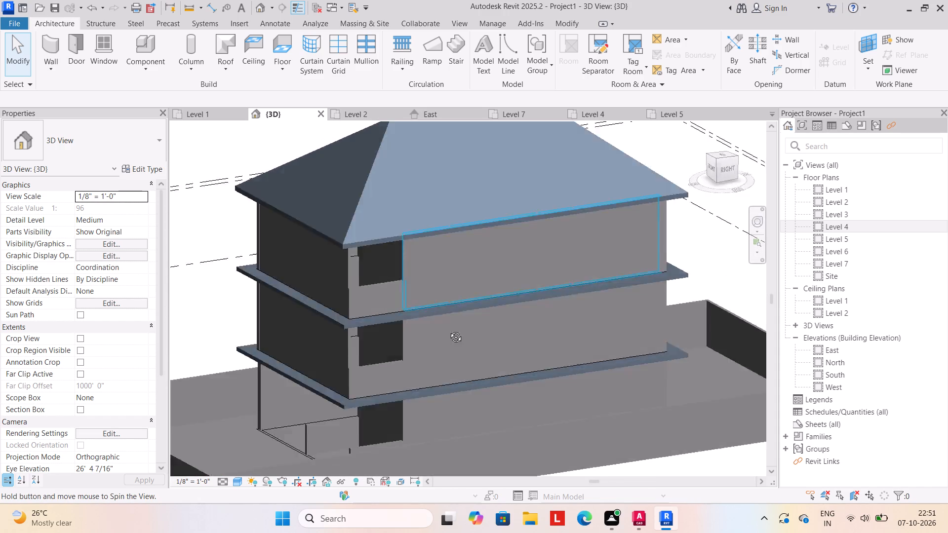
pyautogui.keyDown('shift'); pyautogui.moveTo(448, 330); pyautogui.dragTo(413, 343, button='middle'); pyautogui.keyUp('shift')
pyautogui.click(310, 365)
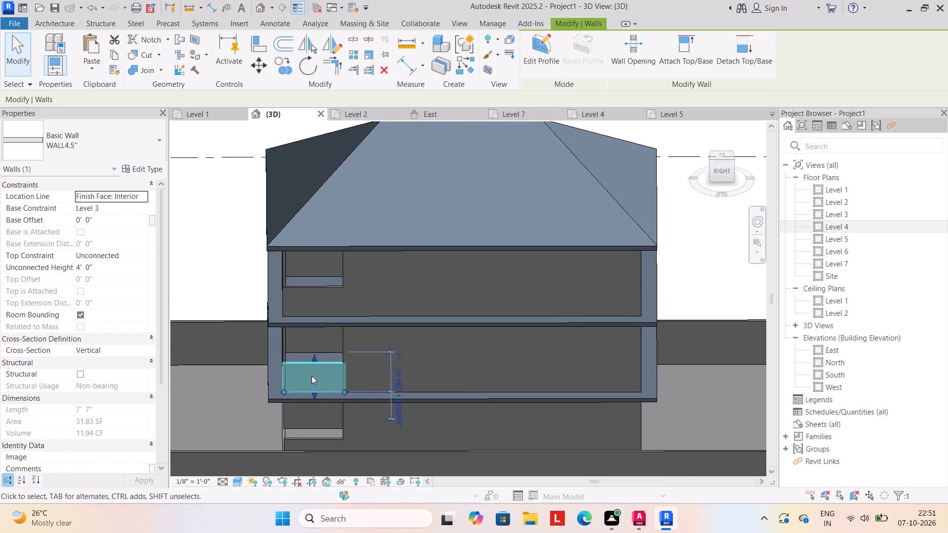
pyautogui.scroll(-1, 312, 376)
pyautogui.moveTo(313, 370); pyautogui.dragTo(319, 317, button='middle')
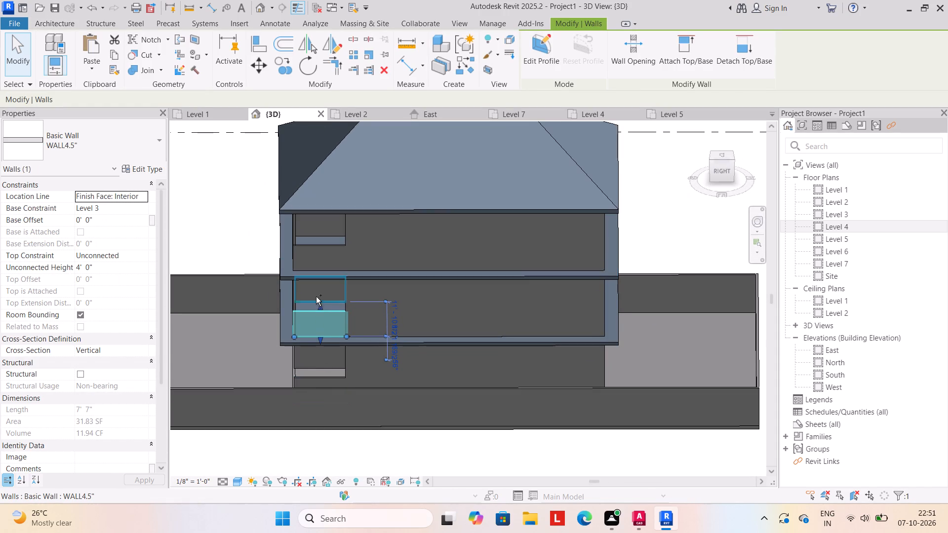
pyautogui.keyDown('ctrl'); pyautogui.click(316, 250); pyautogui.keyUp('ctrl')
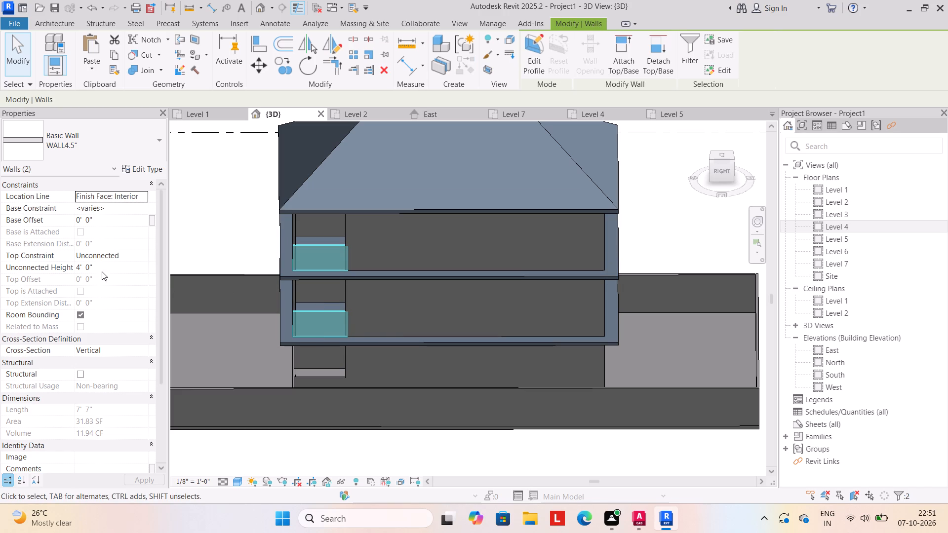
pyautogui.click(102, 264)
pyautogui.write("10'")
pyautogui.press('Return')
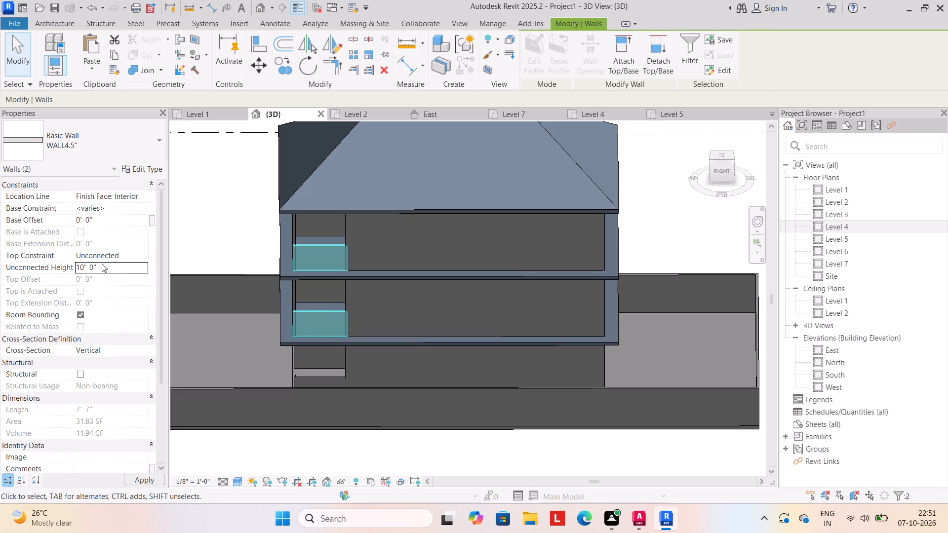
pyautogui.click(228, 346)
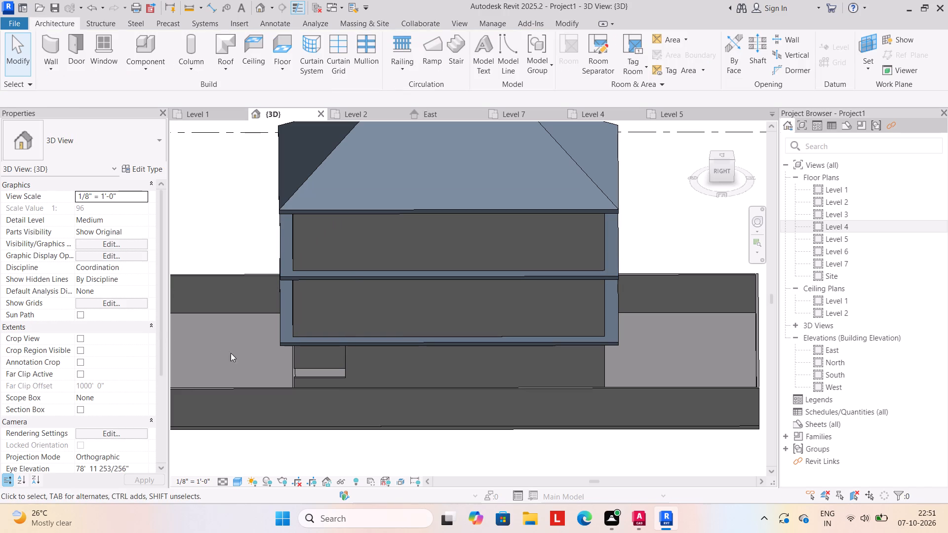
# Place a Single-Flush 30" x 80" door in the front wall on Level 3 and another on Level 4, above the ground-floor door.
pyautogui.keyDown('shift'); pyautogui.moveTo(217, 406); pyautogui.dragTo(377, 406, button='middle'); pyautogui.keyUp('shift')
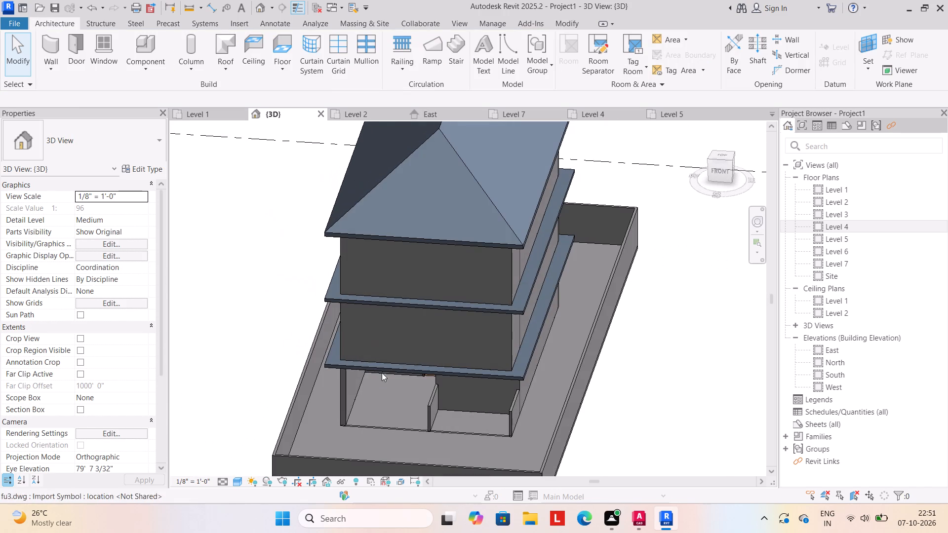
pyautogui.keyDown('shift'); pyautogui.moveTo(389, 418); pyautogui.dragTo(408, 366, button='middle'); pyautogui.keyUp('shift')
pyautogui.click(74, 56)
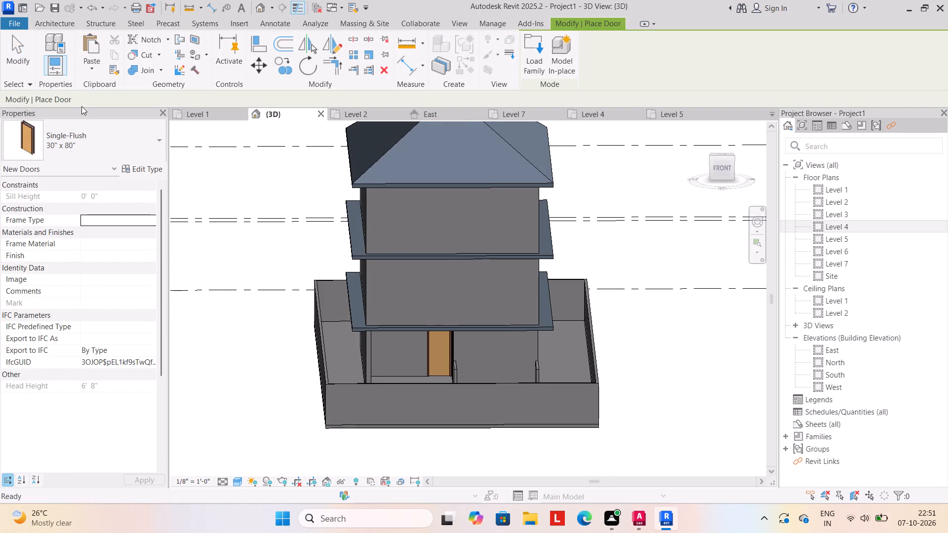
pyautogui.click(442, 283)
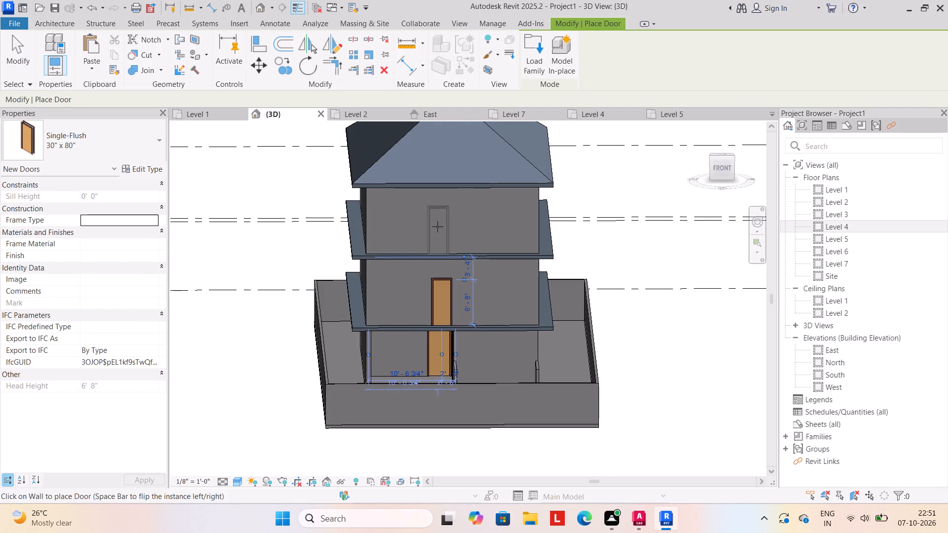
pyautogui.click(438, 227)
pyautogui.press('Escape')
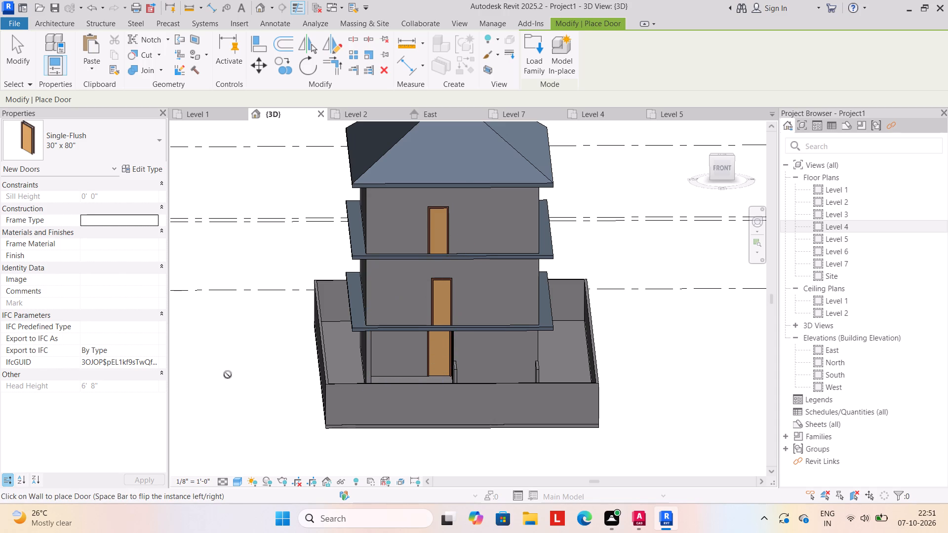
pyautogui.press('Escape')
# Nudge the Level 3 front door one increment to the left, in line with the doors above and below.
pyautogui.click(435, 299)
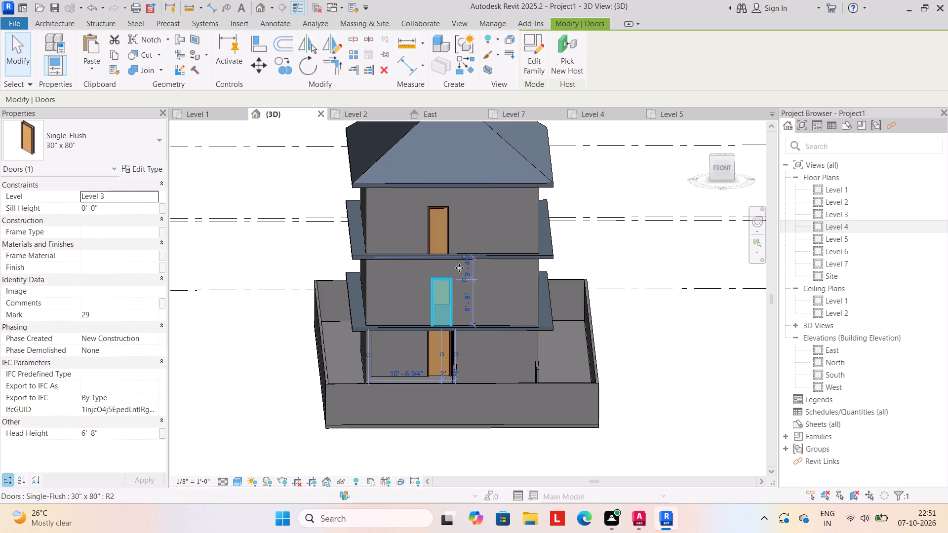
pyautogui.press('Left')
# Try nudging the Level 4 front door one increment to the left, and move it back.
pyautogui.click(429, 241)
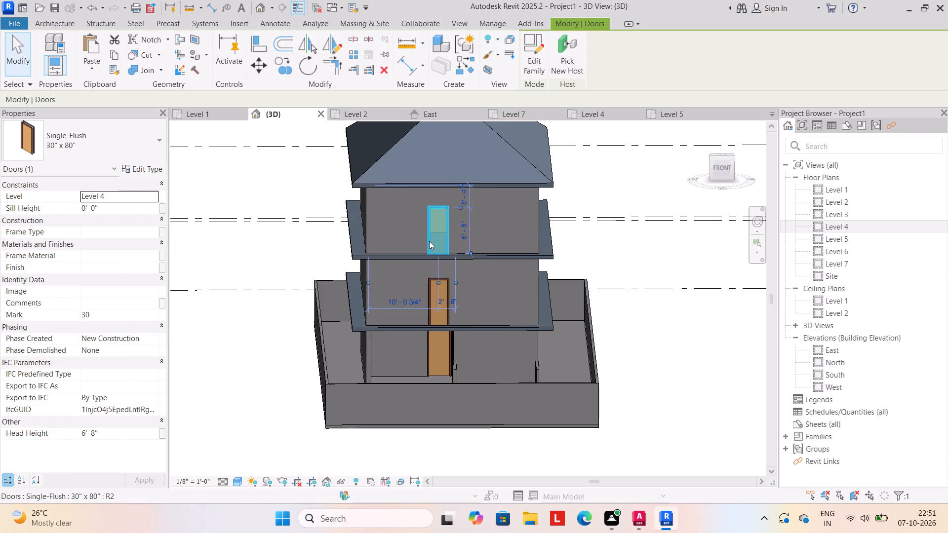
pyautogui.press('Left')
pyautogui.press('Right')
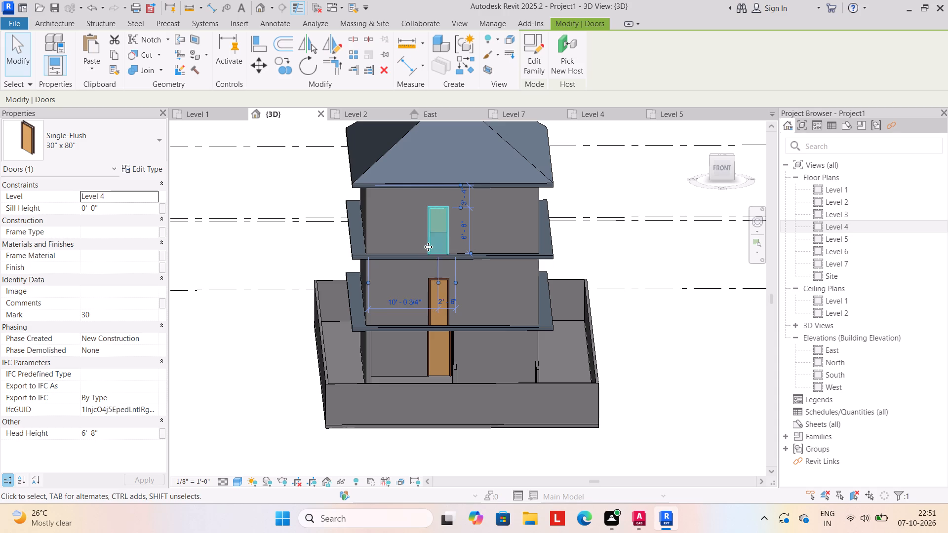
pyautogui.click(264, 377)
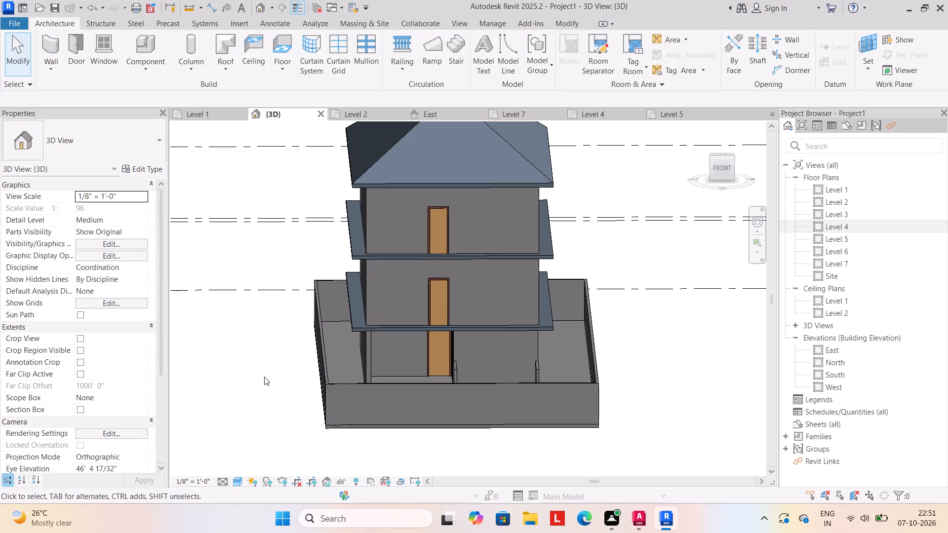
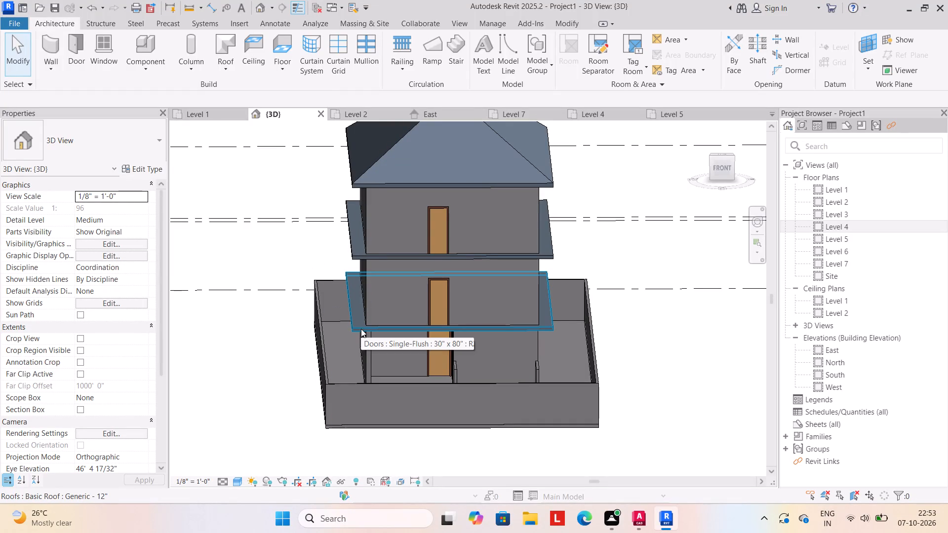
# Sketch a rectangular Handrail - Rectangular railing on Level 2, offset 2' outward from opposite outer corners of the house walls, and finish it.
pyautogui.click(360, 111)
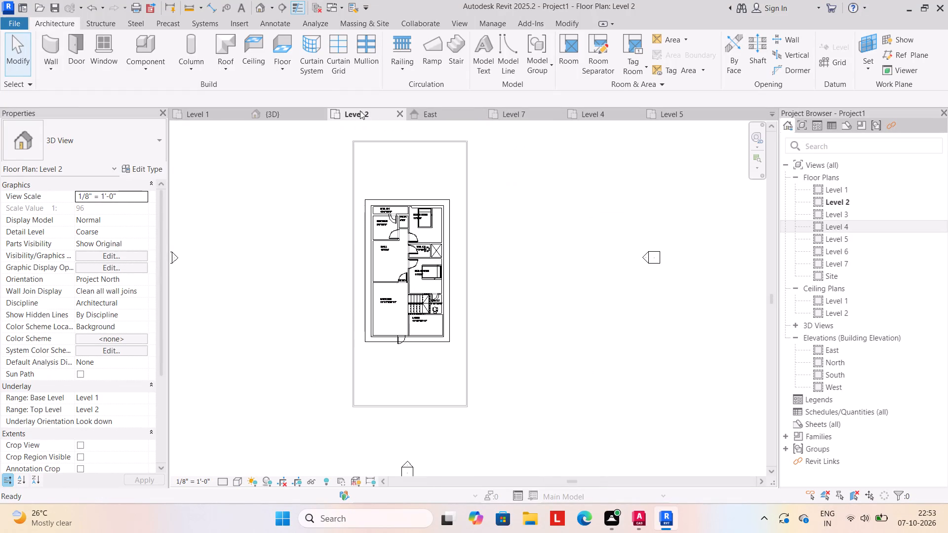
pyautogui.click(403, 71)
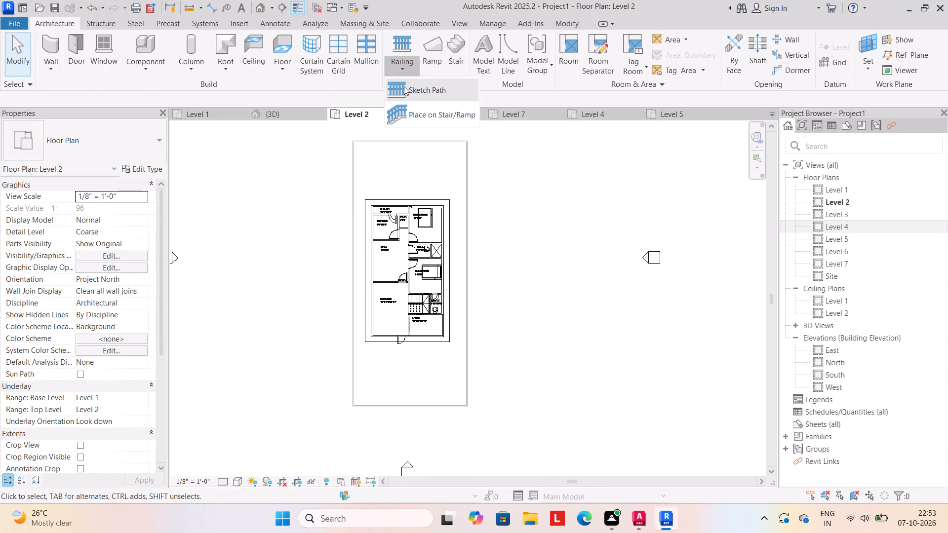
pyautogui.click(404, 86)
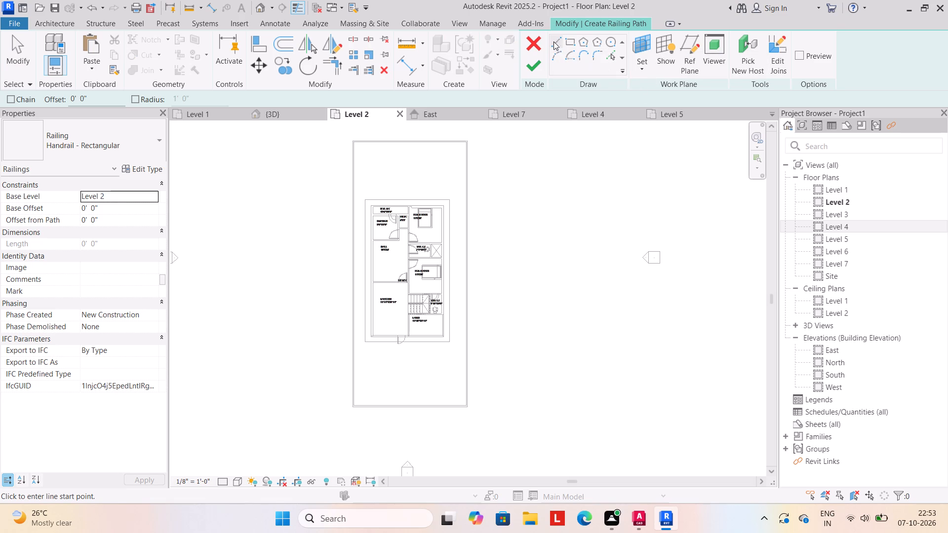
pyautogui.click(565, 40)
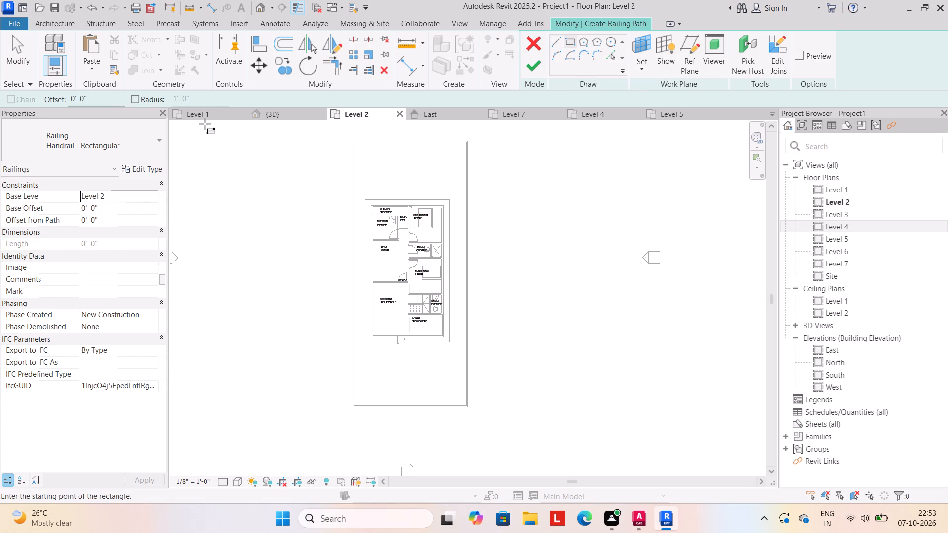
pyautogui.click(95, 102)
pyautogui.press('BackSpace')
pyautogui.press('BackSpace')
pyautogui.press('BackSpace')
pyautogui.press('BackSpace')
pyautogui.press('BackSpace')
pyautogui.press('BackSpace')
pyautogui.press('BackSpace')
pyautogui.press('BackSpace')
pyautogui.press('BackSpace')
pyautogui.press('BackSpace')
pyautogui.write("2'")
pyautogui.press('Return')
pyautogui.scroll(4, 372, 193)
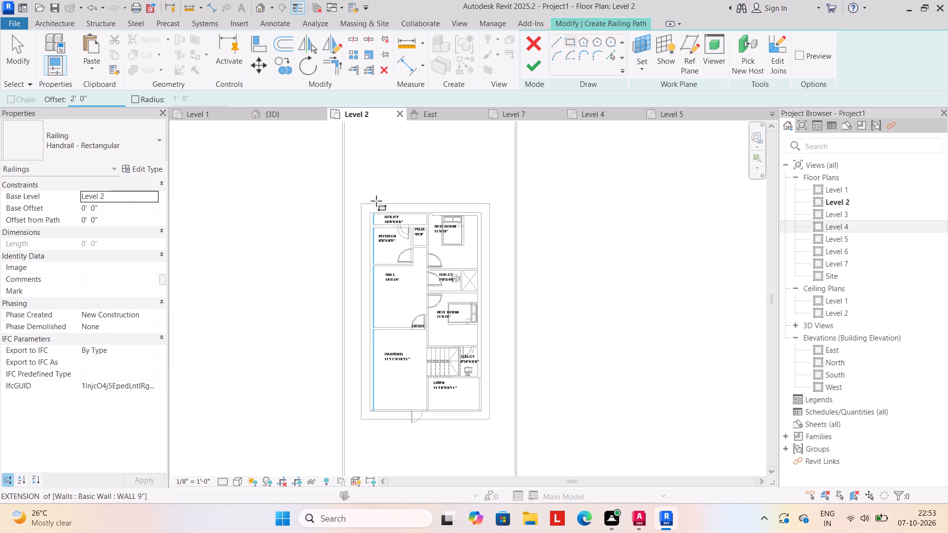
pyautogui.scroll(4, 376, 202)
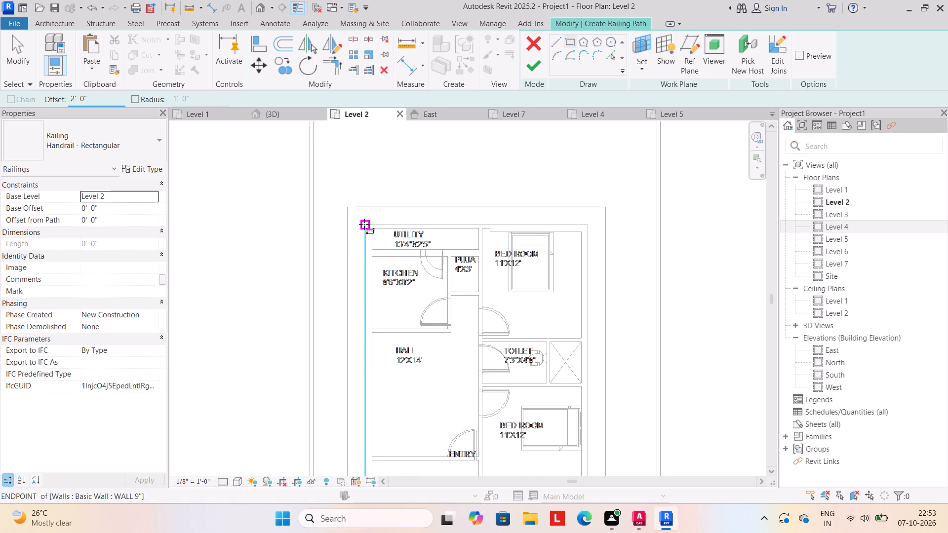
pyautogui.click(365, 224)
pyautogui.moveTo(456, 370); pyautogui.dragTo(452, 257, button='middle')
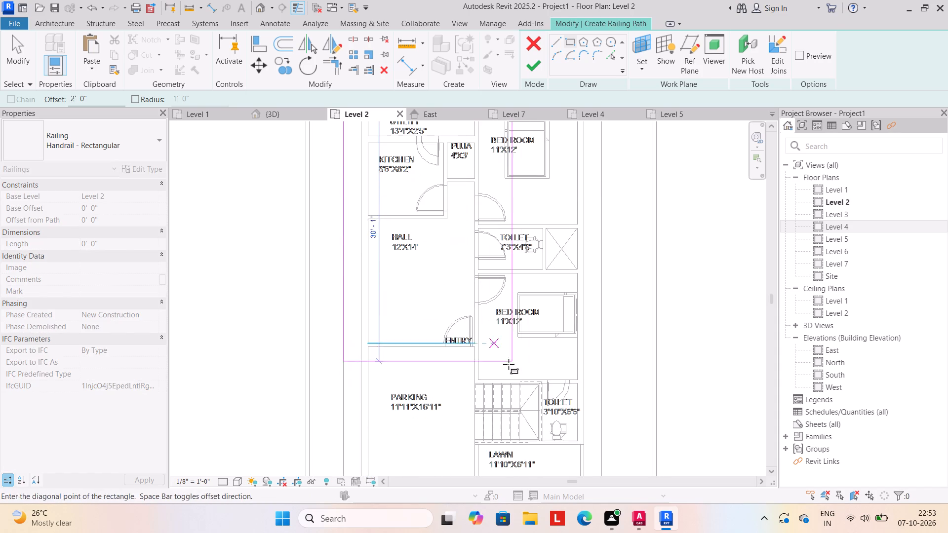
pyautogui.scroll(-3, 522, 387)
pyautogui.moveTo(522, 389); pyautogui.dragTo(494, 280, button='middle')
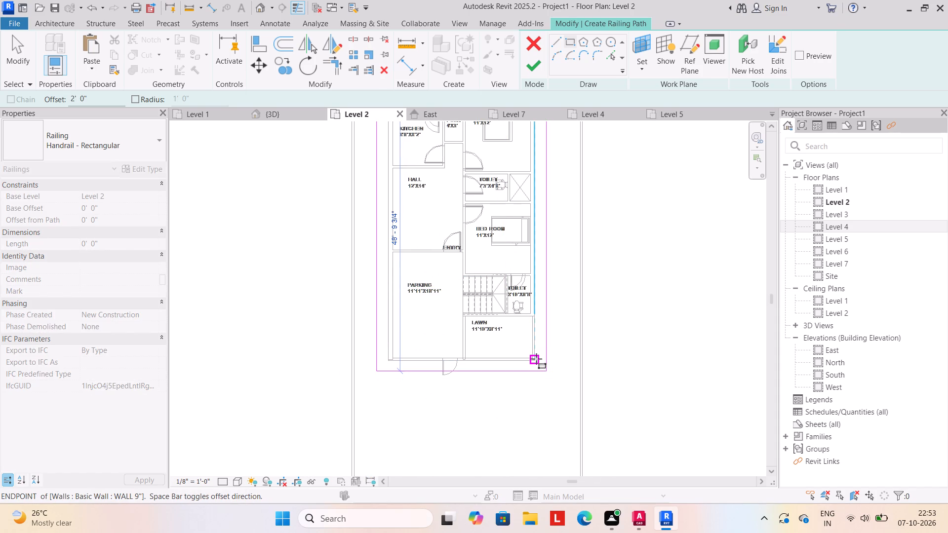
pyautogui.click(536, 359)
pyautogui.click(522, 58)
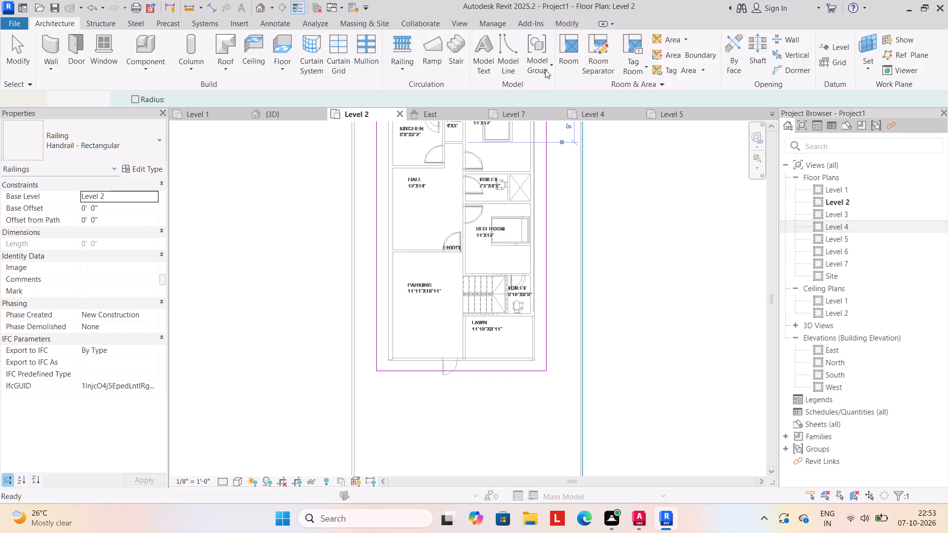
pyautogui.click(278, 223)
# Copy the Level 2 railing and paste it aligned to Level 4 in the 3D view.
pyautogui.click(276, 115)
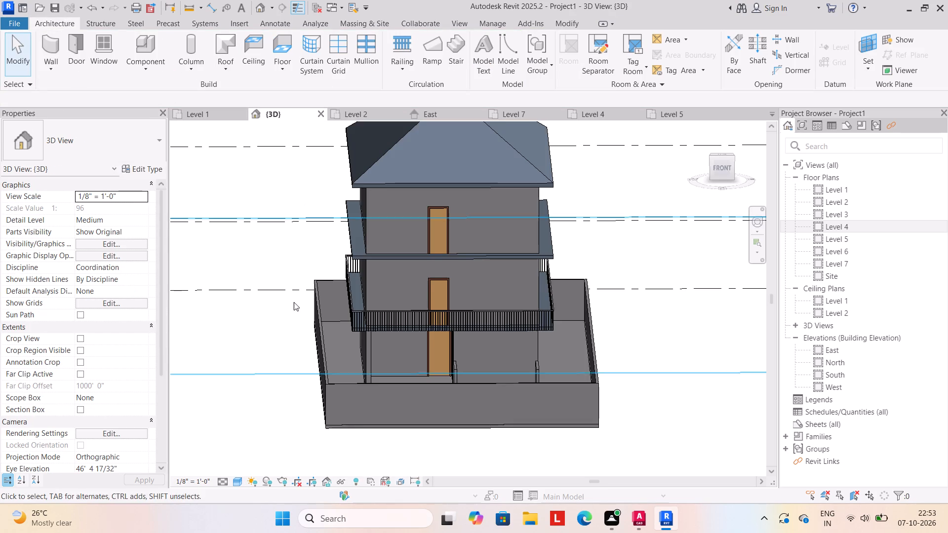
pyautogui.click(247, 392)
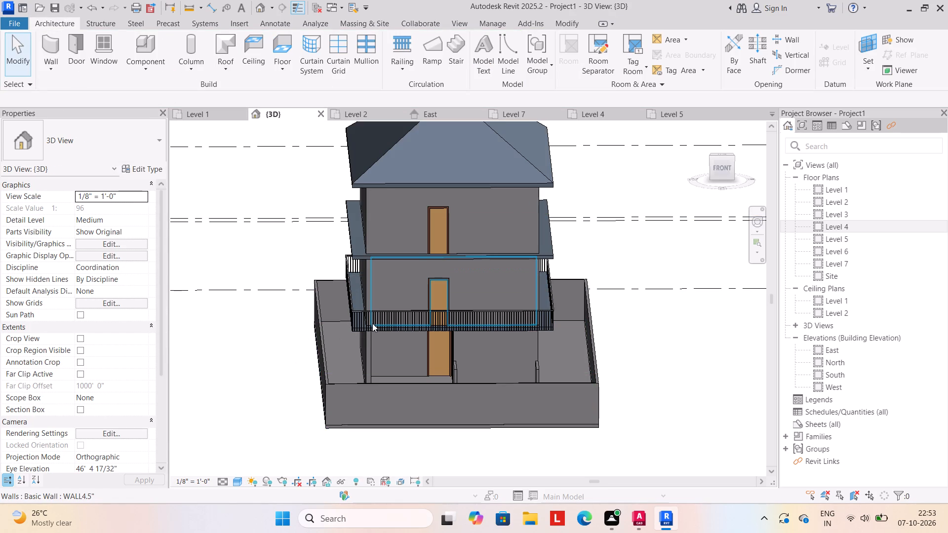
pyautogui.click(366, 320)
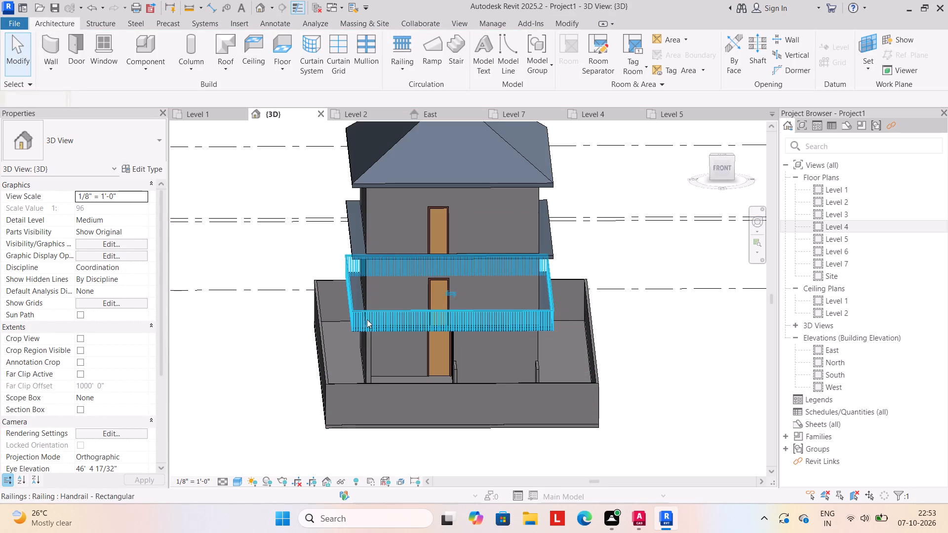
pyautogui.click(111, 49)
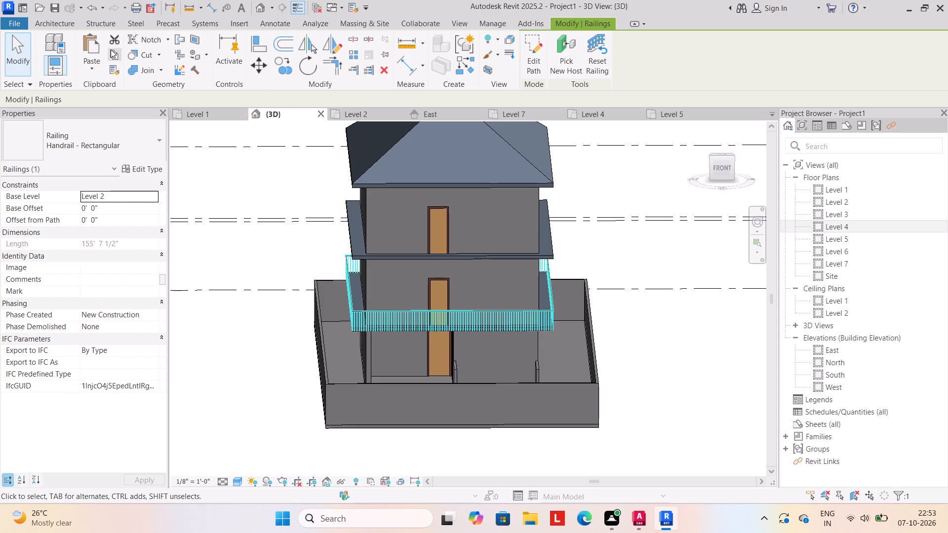
pyautogui.click(90, 64)
pyautogui.click(121, 121)
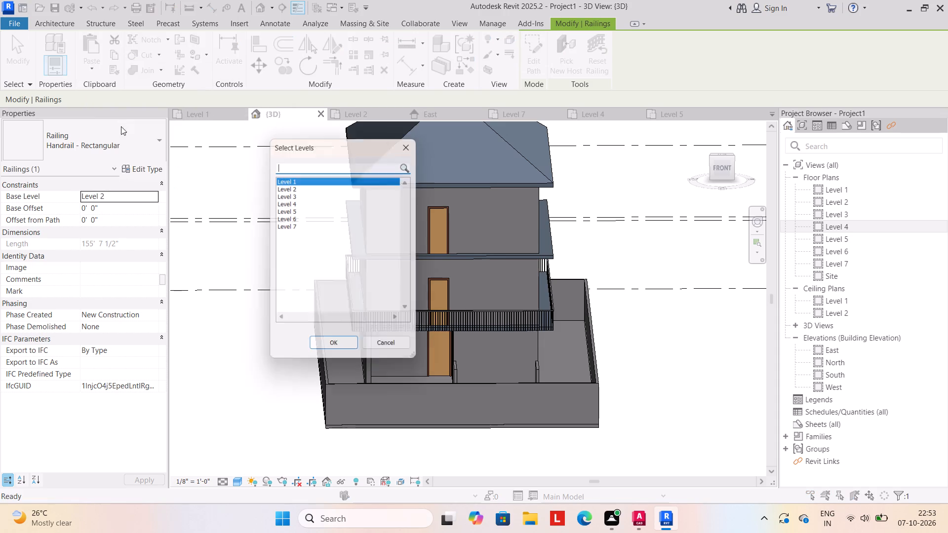
pyautogui.click(289, 200)
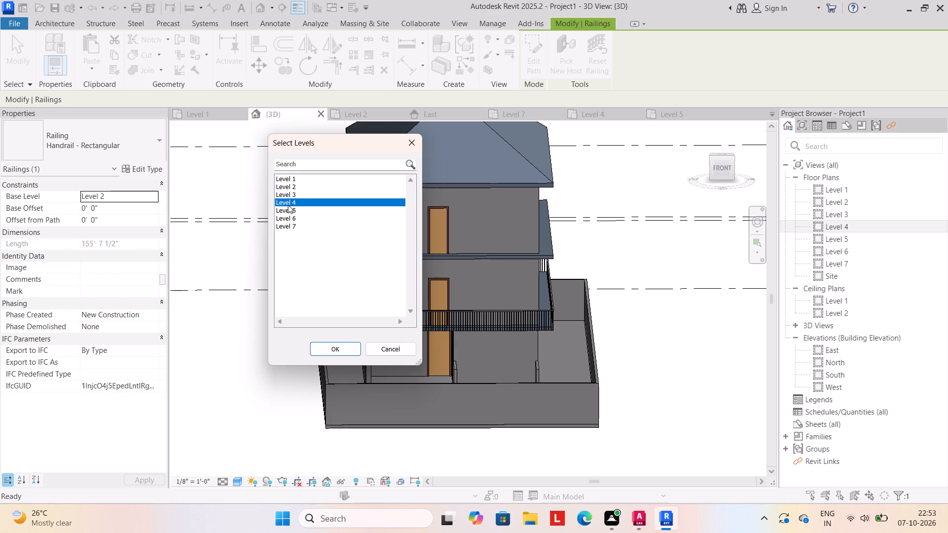
pyautogui.click(321, 347)
pyautogui.click(262, 361)
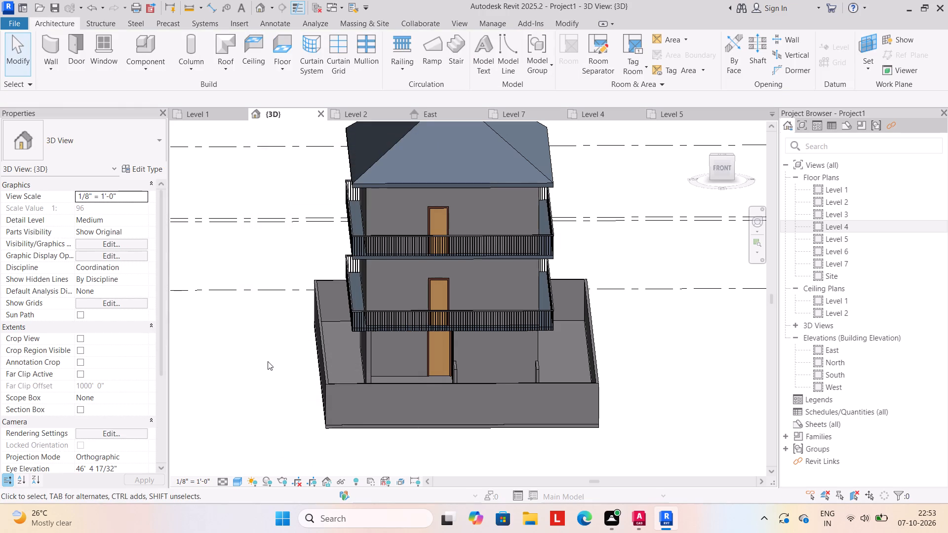
# Draw a WALL4.5" wall 4' high and about 12'-3" long along the front edge of the lawn on Level 1.
pyautogui.keyDown('shift'); pyautogui.moveTo(308, 385); pyautogui.dragTo(281, 398, button='middle'); pyautogui.keyUp('shift')
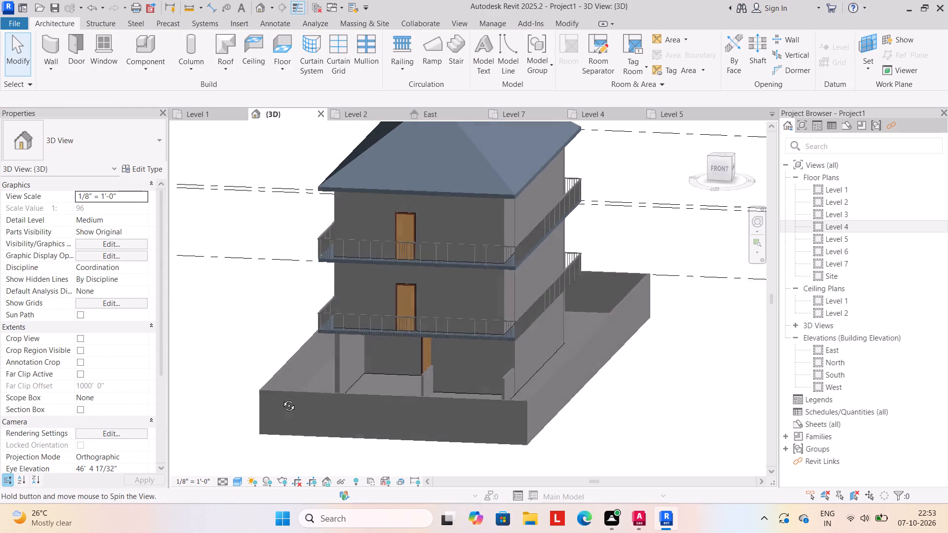
pyautogui.keyDown('shift'); pyautogui.moveTo(281, 398); pyautogui.dragTo(281, 399, button='middle'); pyautogui.keyUp('shift')
pyautogui.keyDown('shift'); pyautogui.moveTo(281, 400); pyautogui.dragTo(272, 437, button='middle'); pyautogui.keyUp('shift')
pyautogui.click(216, 115)
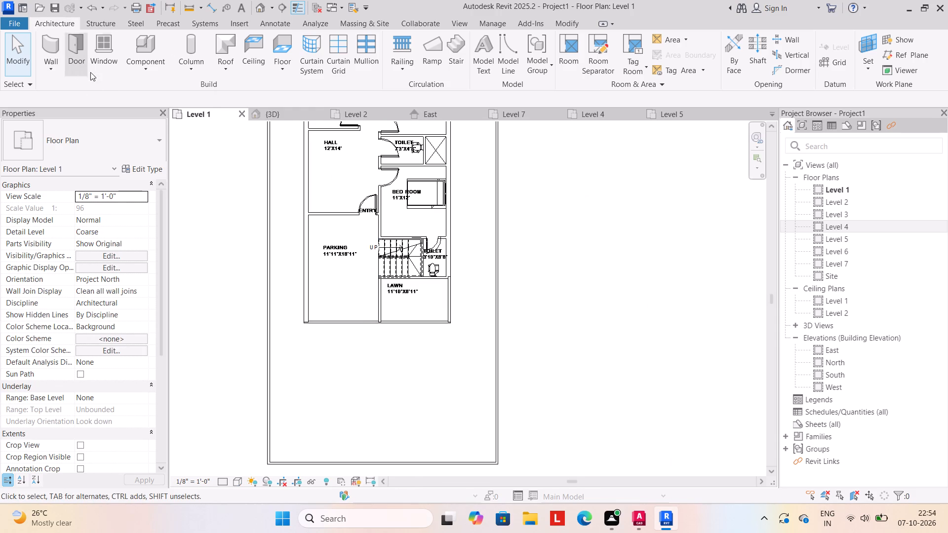
pyautogui.click(49, 70)
pyautogui.click(51, 86)
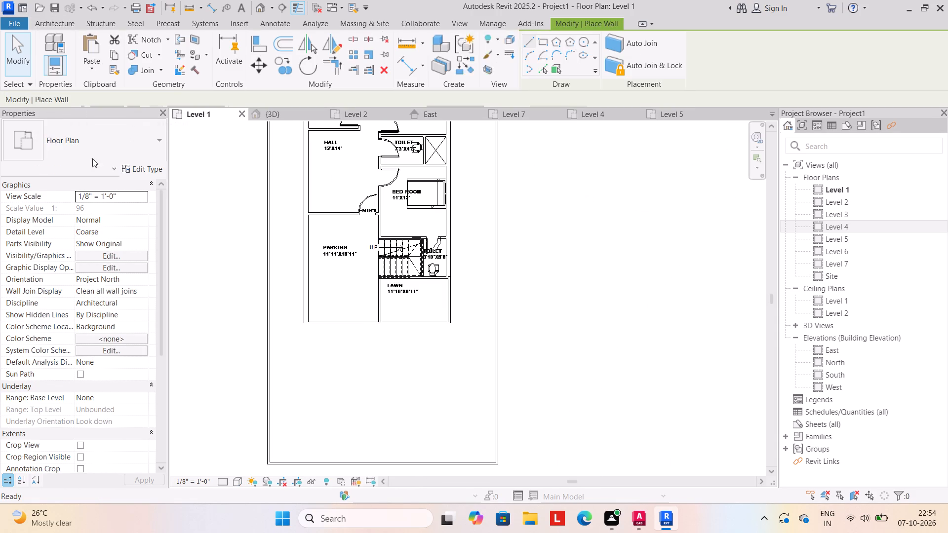
pyautogui.click(542, 39)
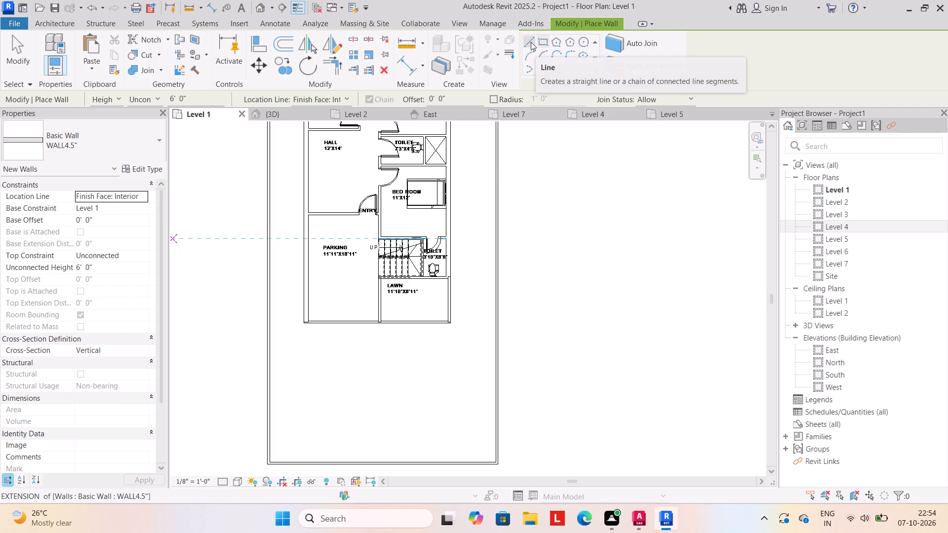
pyautogui.click(530, 40)
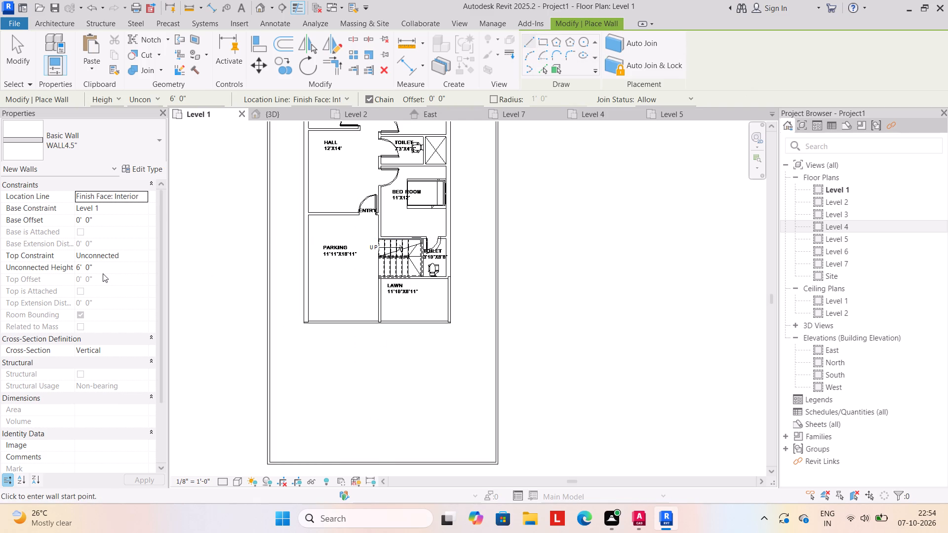
pyautogui.click(103, 273)
pyautogui.write("4'")
pyautogui.press('Return')
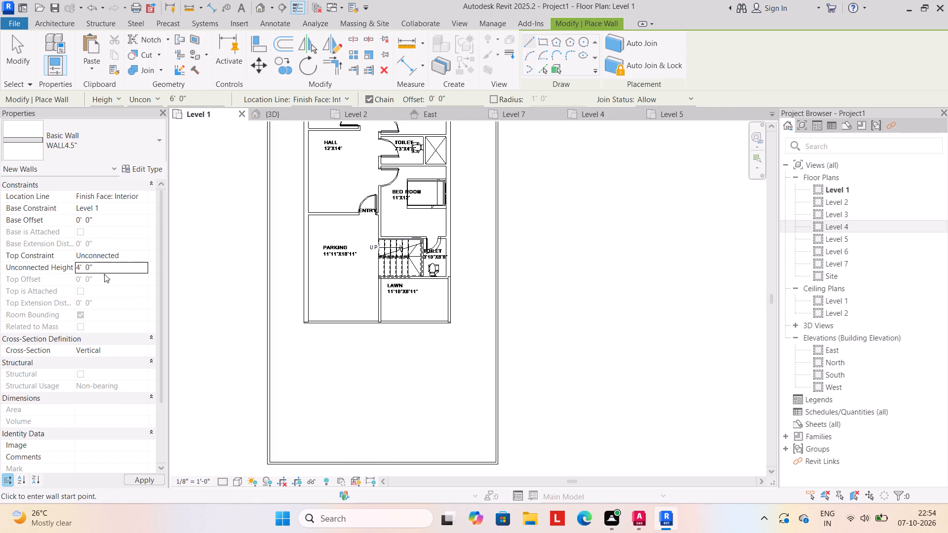
pyautogui.scroll(3, 417, 330)
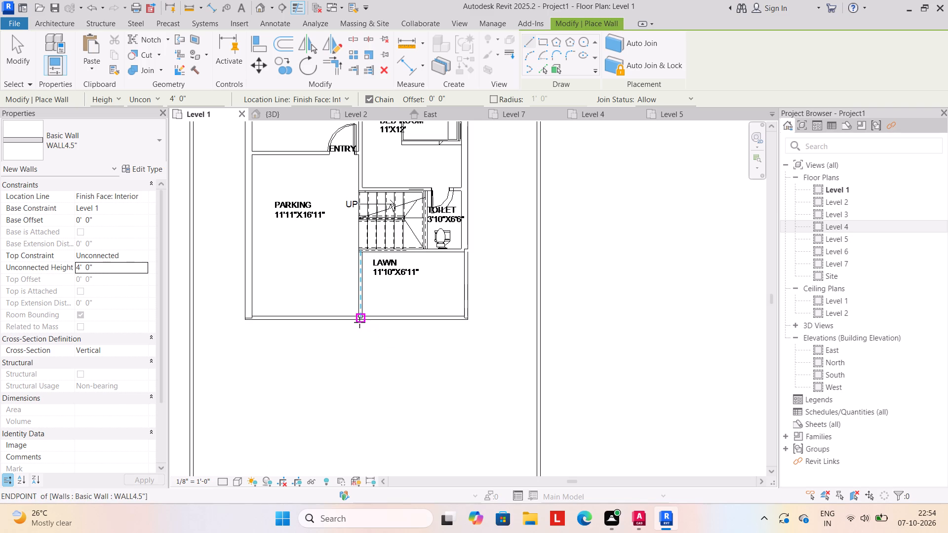
pyautogui.click(357, 319)
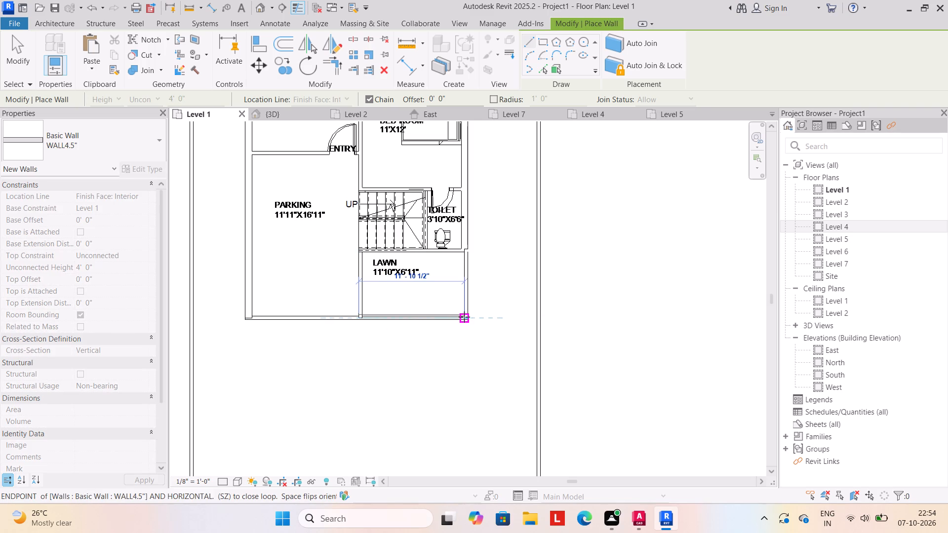
pyautogui.press('Escape')
pyautogui.scroll(6, 383, 323)
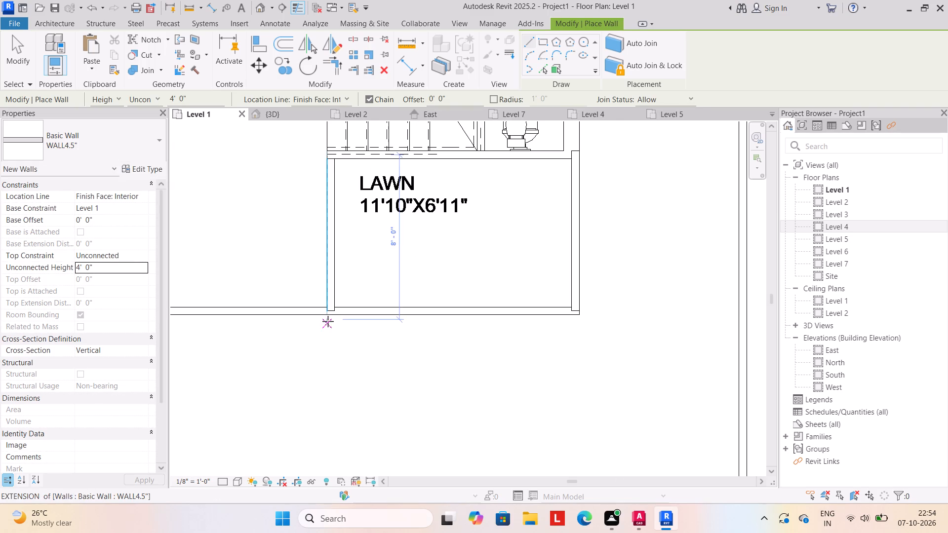
pyautogui.click(327, 318)
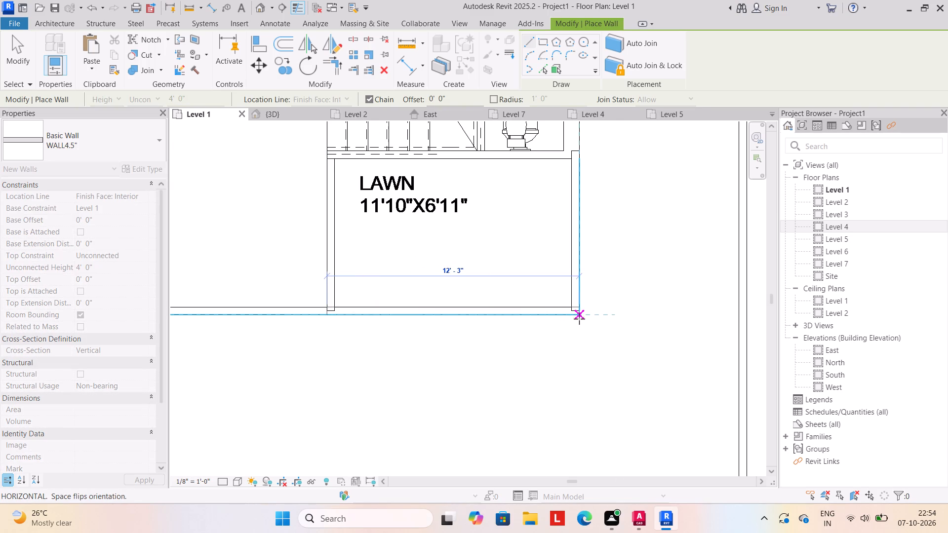
pyautogui.click(581, 318)
pyautogui.press('Escape')
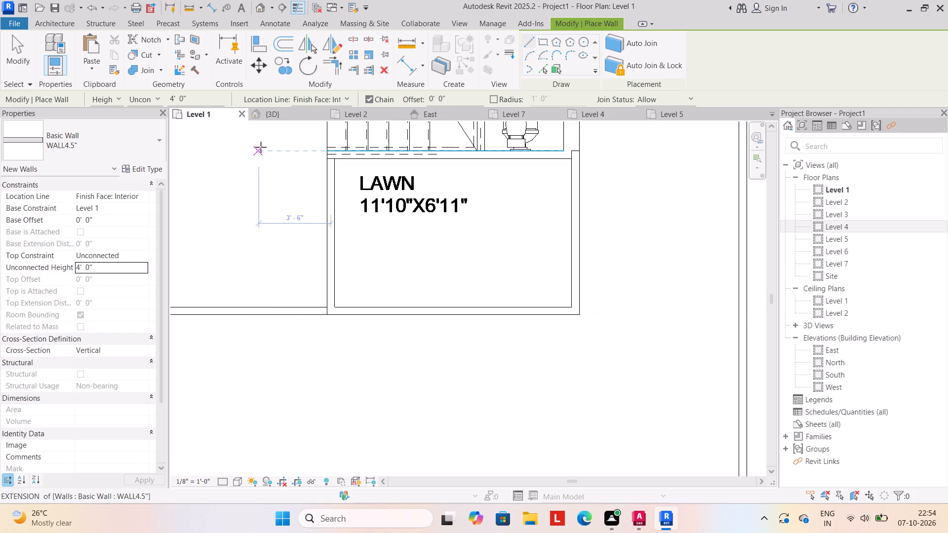
pyautogui.click(275, 118)
pyautogui.press('Escape')
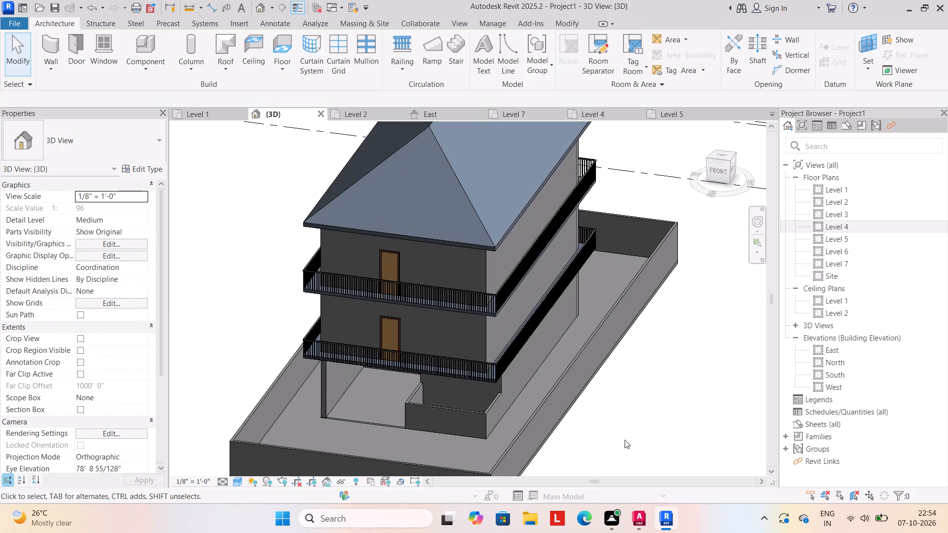
# Examine the house in 3D from the front and side, checking the railings and the low lawn wall.
pyautogui.scroll(-1, 622, 429)
pyautogui.moveTo(624, 393); pyautogui.dragTo(628, 373, button='middle')
pyautogui.keyDown('shift'); pyautogui.moveTo(607, 395); pyautogui.dragTo(607, 424, button='middle'); pyautogui.keyUp('shift')
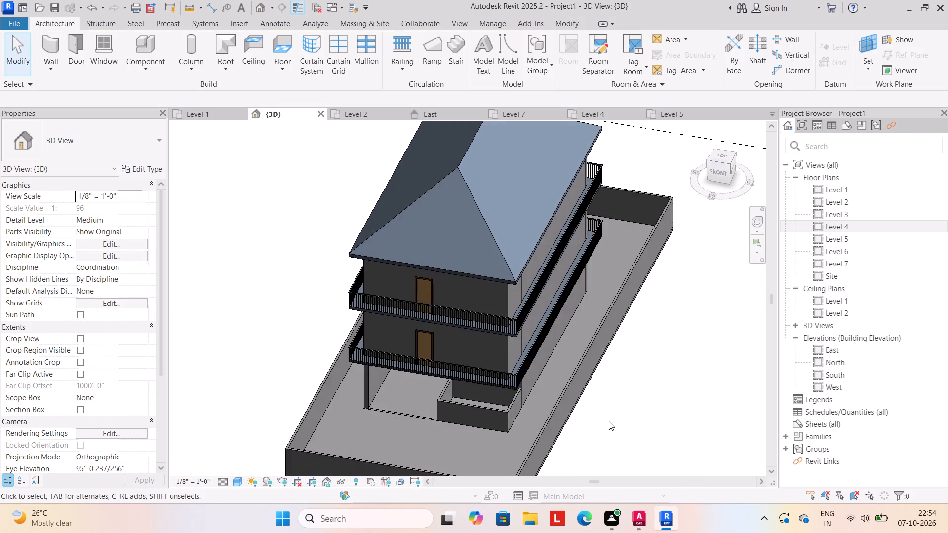
pyautogui.scroll(-1, 609, 421)
pyautogui.moveTo(609, 421); pyautogui.dragTo(608, 366, button='middle')
pyautogui.press('Escape')
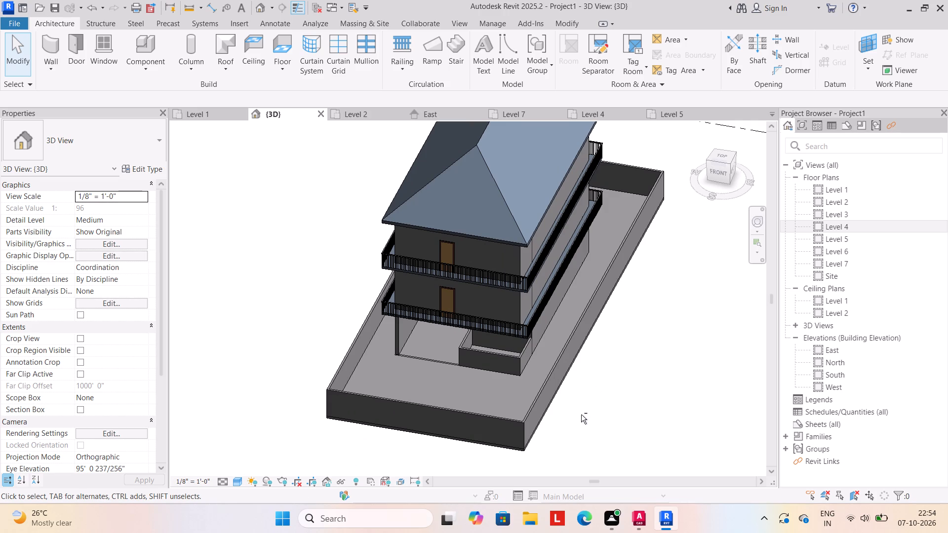
pyautogui.keyDown('shift'); pyautogui.moveTo(573, 430); pyautogui.dragTo(498, 413, button='middle'); pyautogui.keyUp('shift')
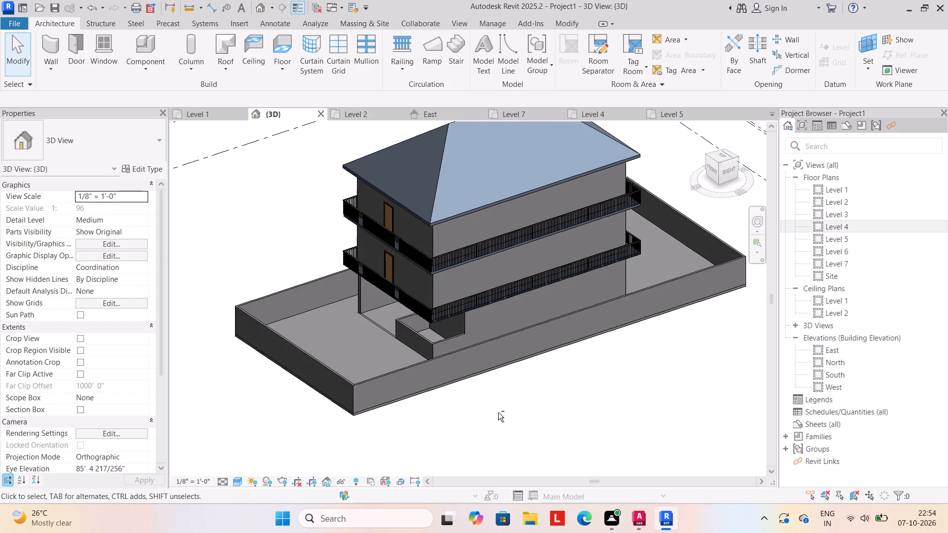
pyautogui.keyDown('shift'); pyautogui.moveTo(468, 387); pyautogui.dragTo(465, 421, button='middle'); pyautogui.keyUp('shift')
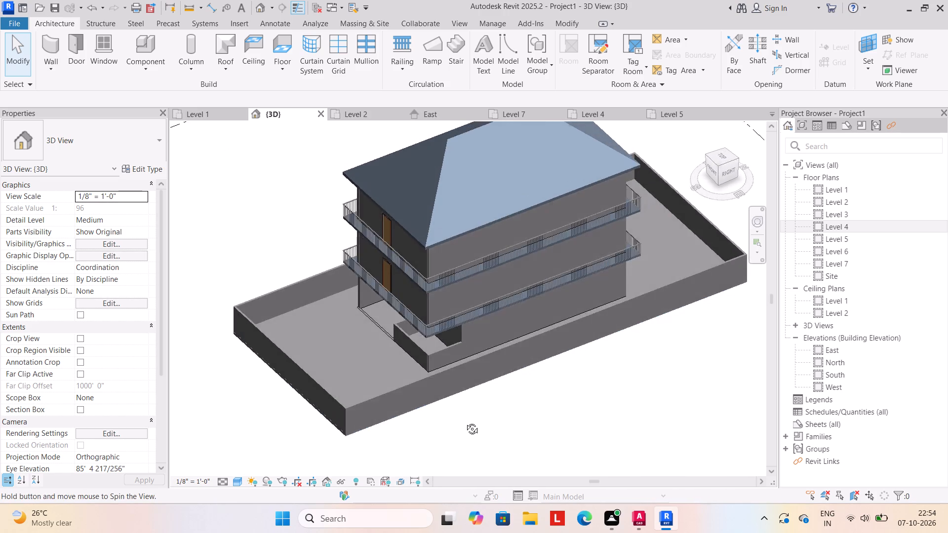
pyautogui.keyDown('shift'); pyautogui.moveTo(465, 421); pyautogui.dragTo(592, 379, button='middle'); pyautogui.keyUp('shift')
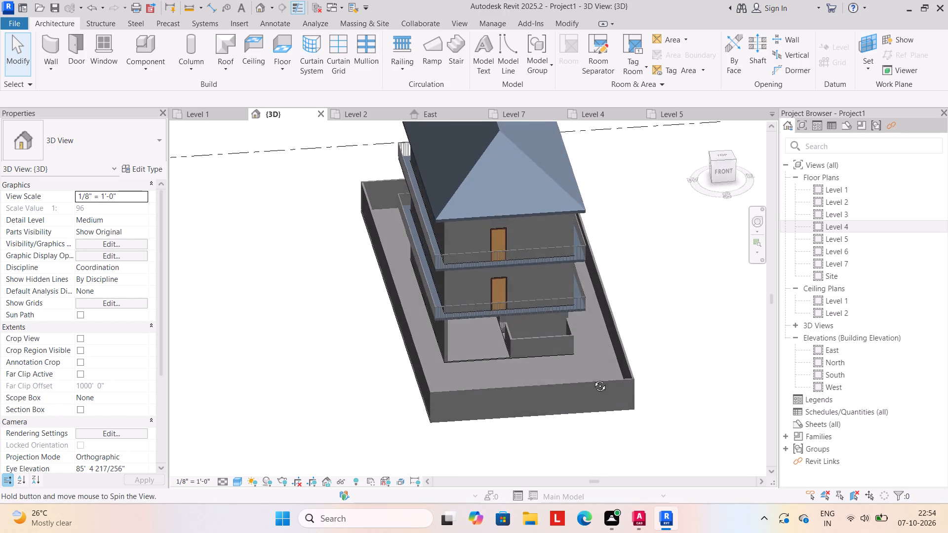
# Examine the house in 3D from the front and sides, checking the upper walls, railings and roof.
pyautogui.keyDown('shift'); pyautogui.moveTo(592, 379); pyautogui.dragTo(635, 405, button='middle'); pyautogui.keyUp('shift')
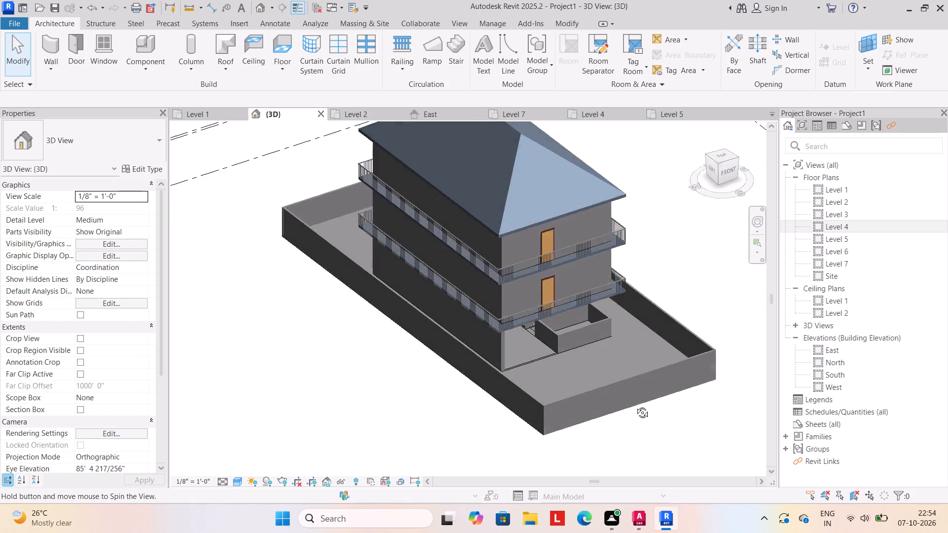
pyautogui.keyDown('shift'); pyautogui.moveTo(635, 405); pyautogui.dragTo(561, 399, button='middle'); pyautogui.keyUp('shift')
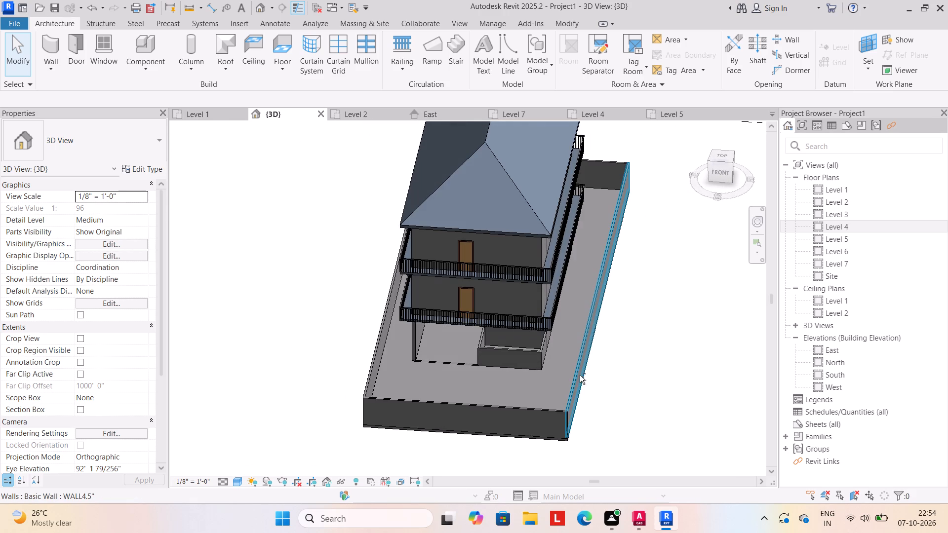
pyautogui.keyDown('shift'); pyautogui.moveTo(589, 436); pyautogui.dragTo(678, 375, button='middle'); pyautogui.keyUp('shift')
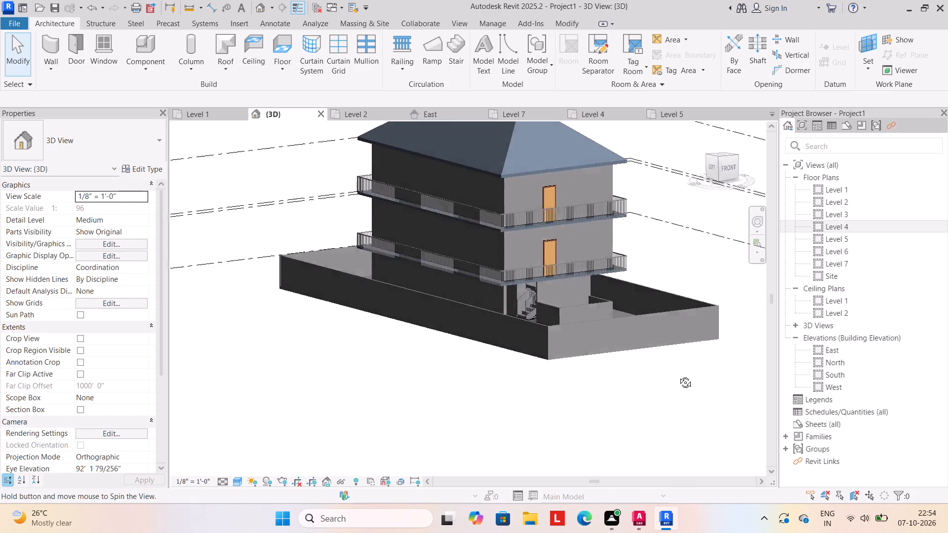
pyautogui.keyDown('shift'); pyautogui.moveTo(678, 375); pyautogui.dragTo(581, 368, button='middle'); pyautogui.keyUp('shift')
pyautogui.keyDown('shift'); pyautogui.moveTo(537, 401); pyautogui.dragTo(535, 439, button='middle'); pyautogui.keyUp('shift')
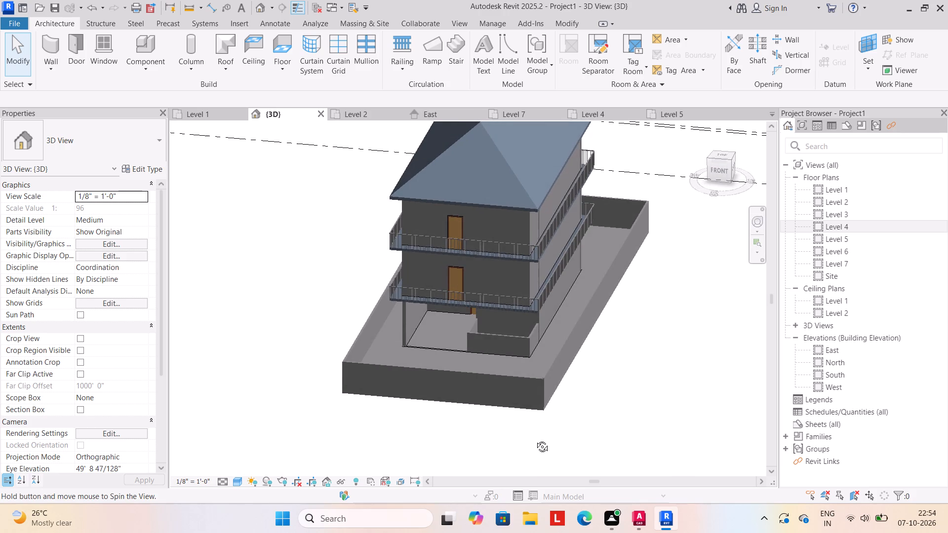
pyautogui.keyDown('shift'); pyautogui.moveTo(535, 439); pyautogui.dragTo(535, 439, button='middle'); pyautogui.keyUp('shift')
pyautogui.keyDown('shift'); pyautogui.moveTo(619, 375); pyautogui.dragTo(530, 385, button='middle'); pyautogui.keyUp('shift')
pyautogui.keyDown('shift'); pyautogui.scroll(1, 525, 385); pyautogui.keyUp('shift')
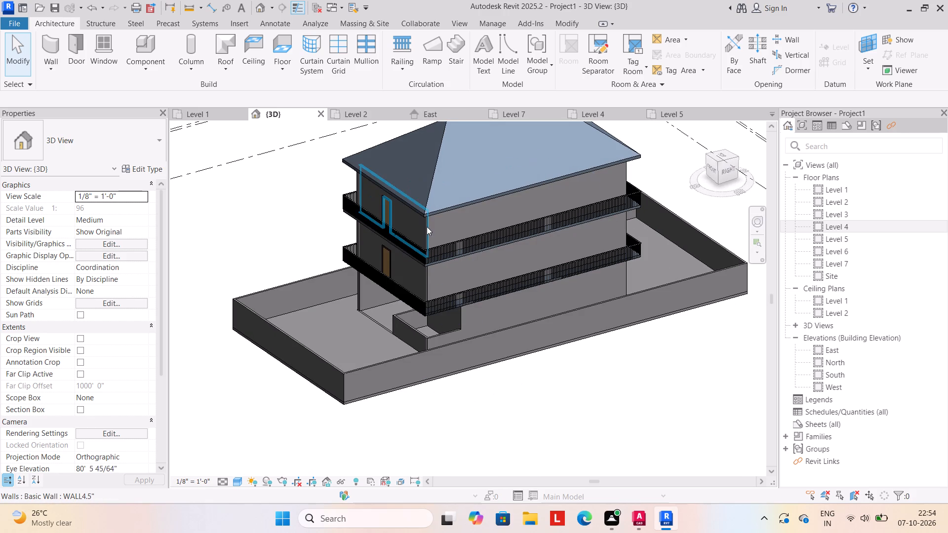
pyautogui.click(429, 228)
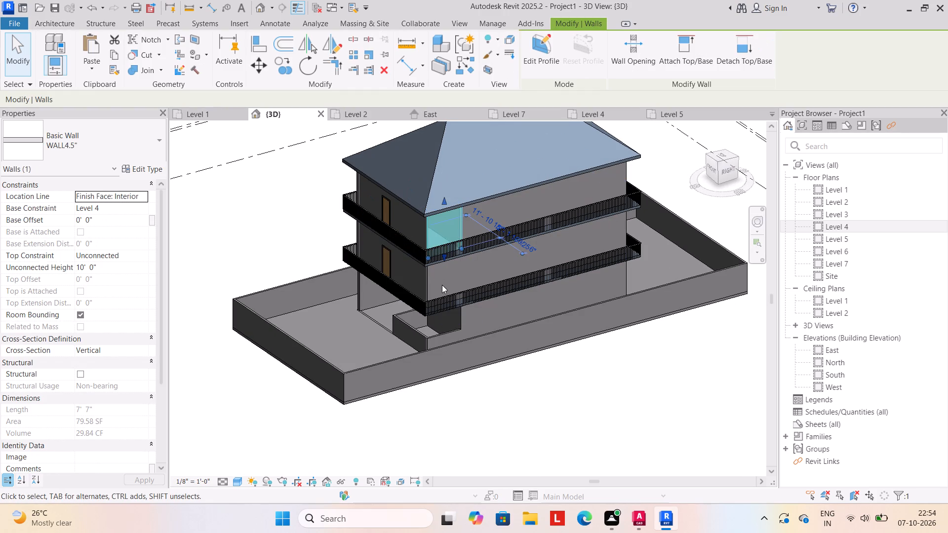
pyautogui.press('Escape')
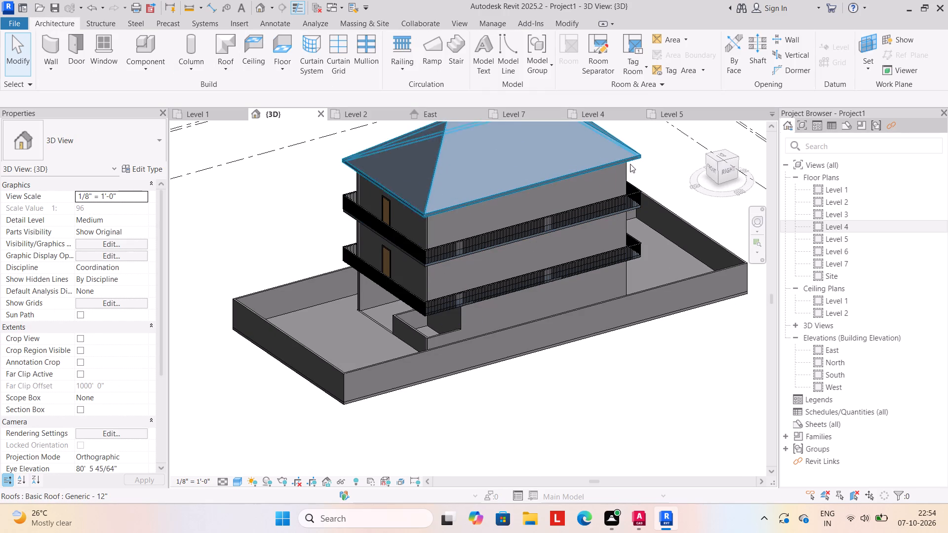
pyautogui.click(626, 174)
pyautogui.press('Escape')
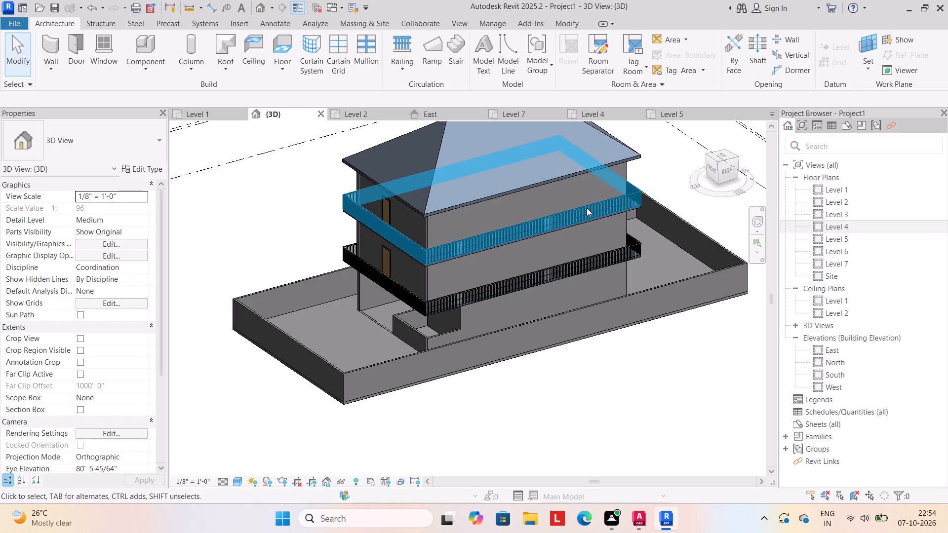
pyautogui.click(587, 208)
pyautogui.press('Escape')
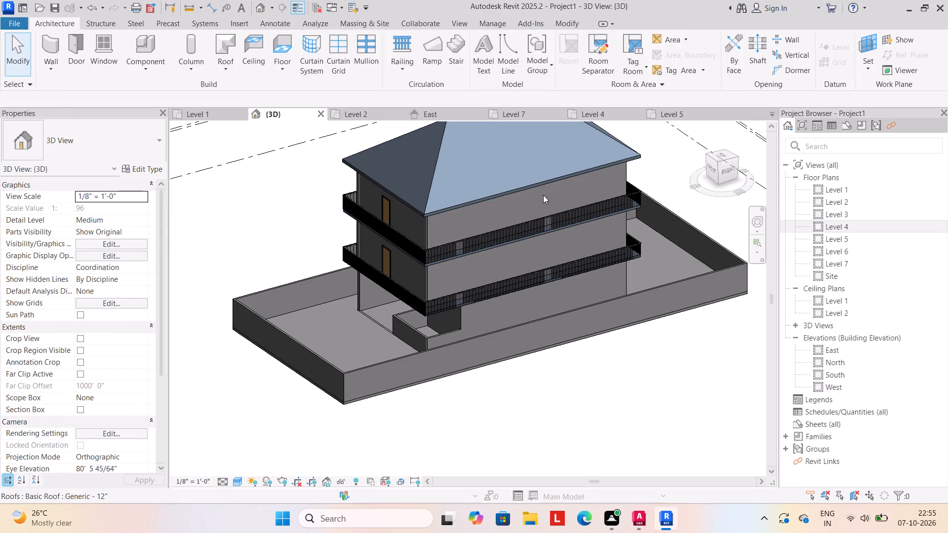
pyautogui.click(543, 195)
pyautogui.click(552, 184)
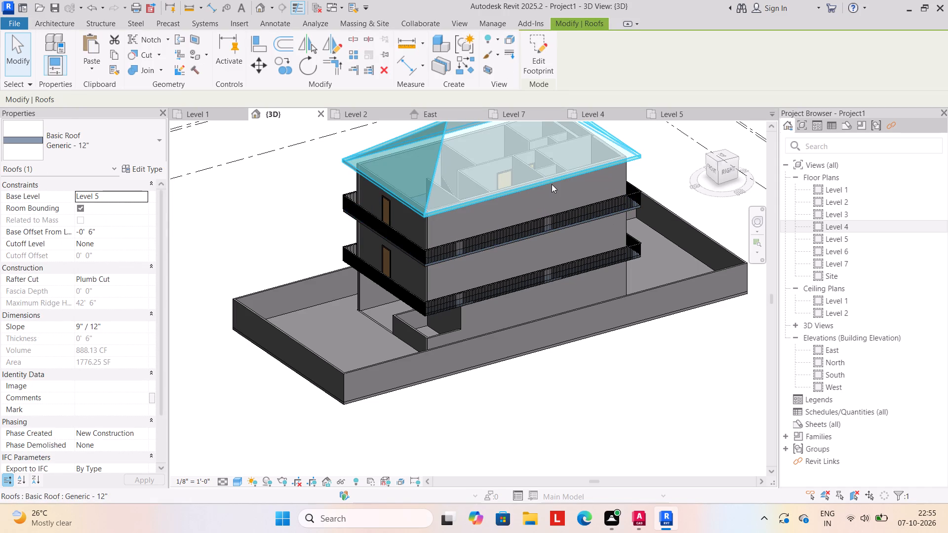
pyautogui.press('Escape')
# Split the front compound wall 12' from its left end and 13' from its right end, removing the middle segment.
pyautogui.keyDown('shift'); pyautogui.moveTo(536, 386); pyautogui.dragTo(553, 373, button='middle'); pyautogui.keyUp('shift')
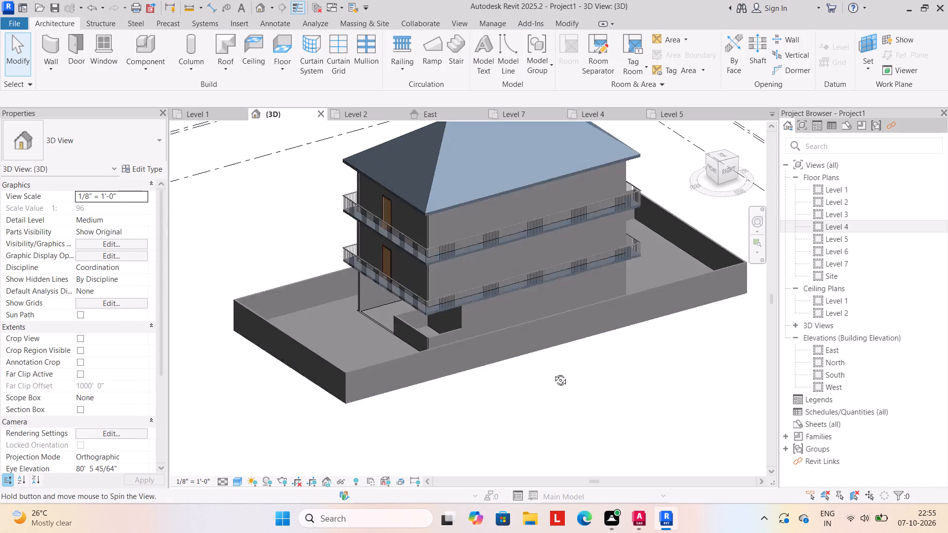
pyautogui.keyDown('shift'); pyautogui.moveTo(553, 373); pyautogui.dragTo(623, 343, button='middle'); pyautogui.keyUp('shift')
pyautogui.keyDown('shift'); pyautogui.moveTo(512, 385); pyautogui.dragTo(546, 395, button='middle'); pyautogui.keyUp('shift')
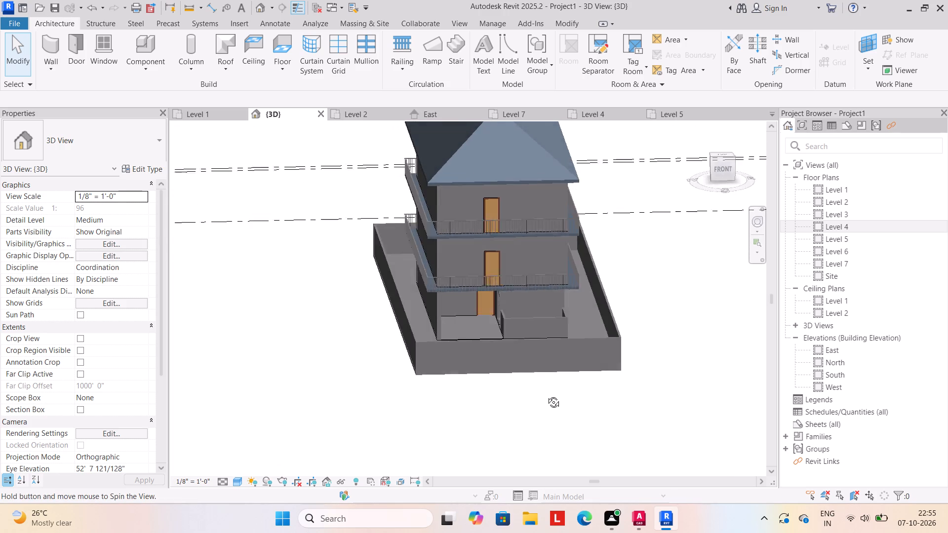
pyautogui.keyDown('shift'); pyautogui.moveTo(546, 395); pyautogui.dragTo(545, 394, button='middle'); pyautogui.keyUp('shift')
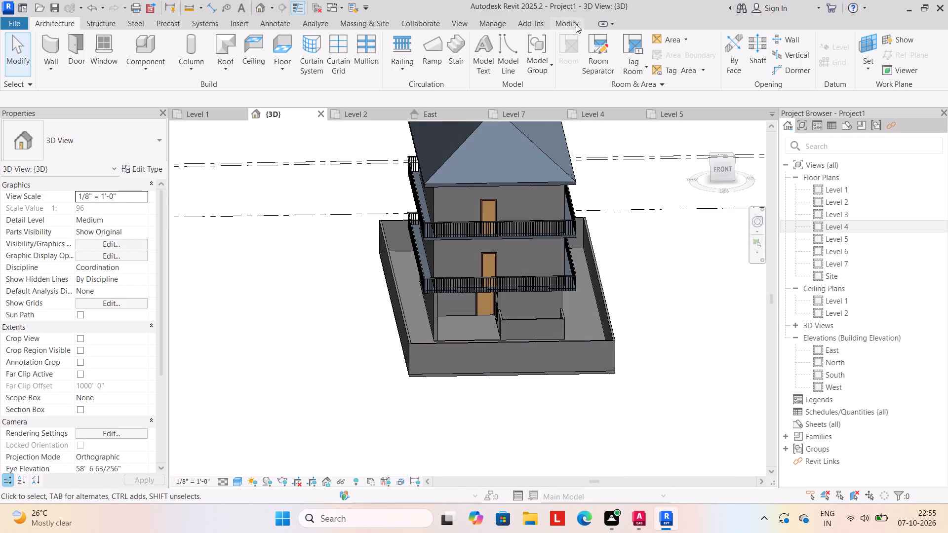
pyautogui.click(574, 21)
pyautogui.click(355, 38)
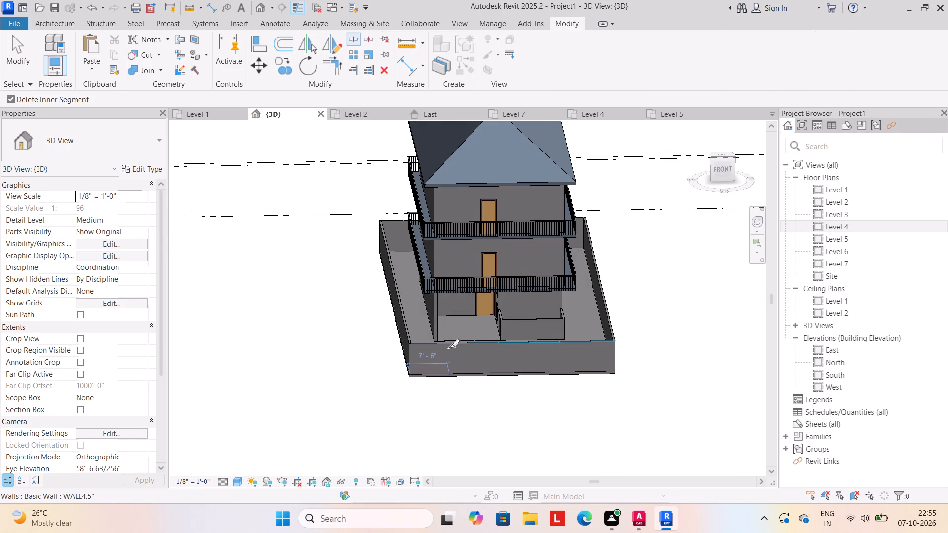
pyautogui.click(474, 346)
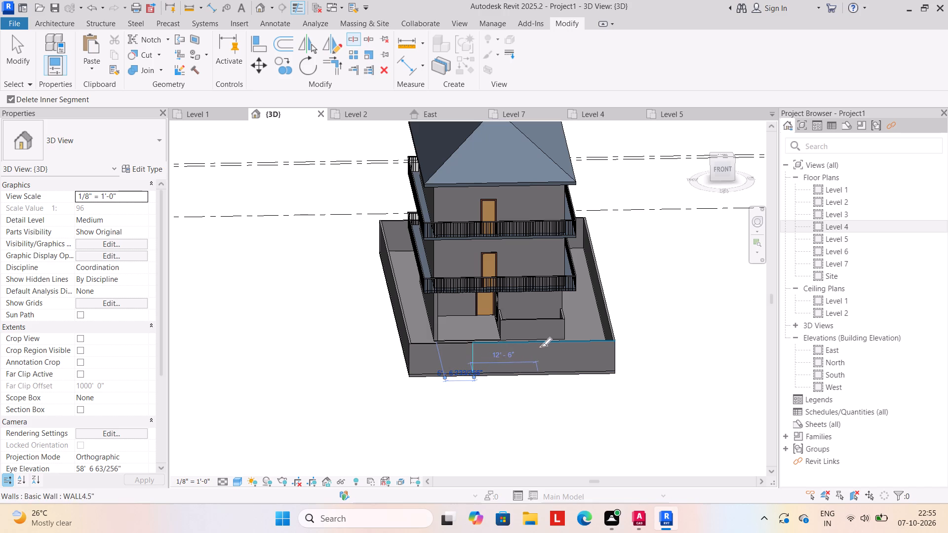
pyautogui.click(545, 342)
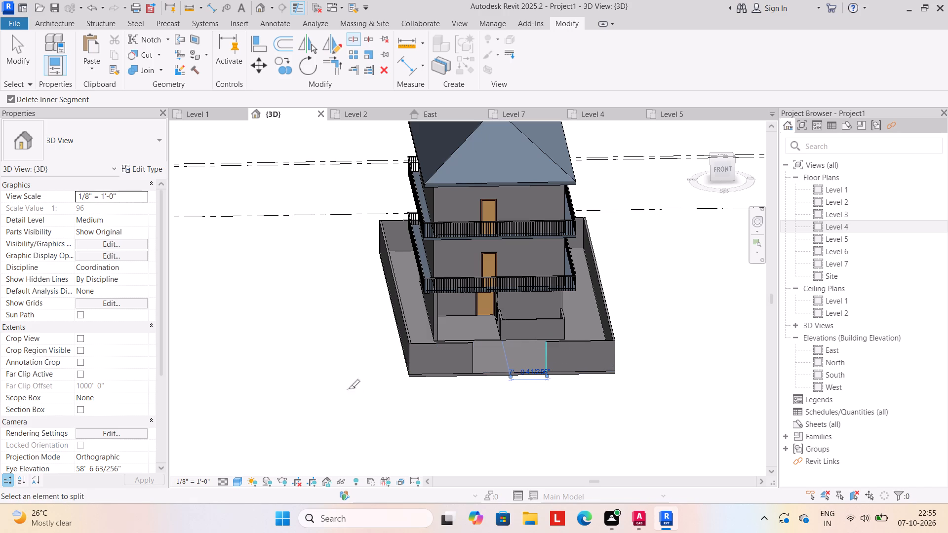
pyautogui.press('Escape')
pyautogui.press('Escape')
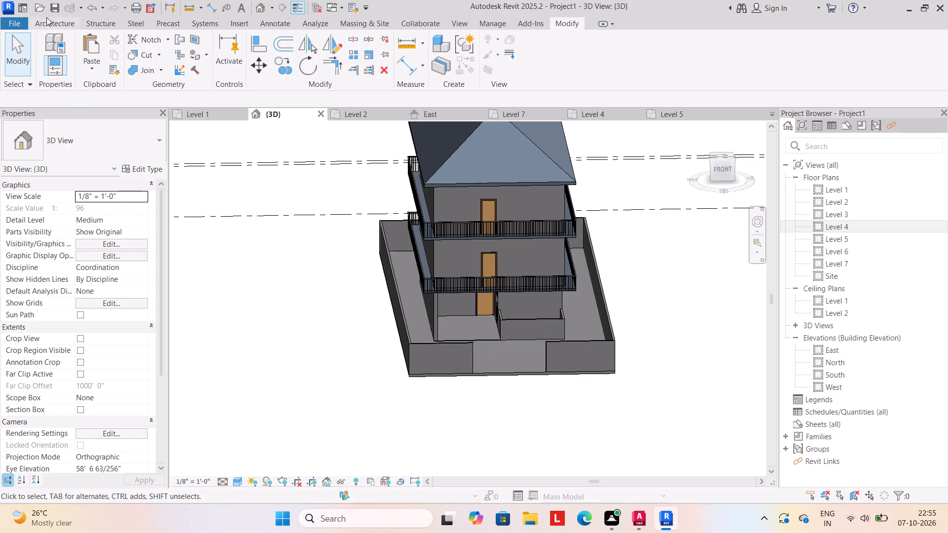
# Load the gate_7956.0002 component family from the Gate folder.
pyautogui.click(53, 23)
pyautogui.press('Escape')
pyautogui.press('Escape')
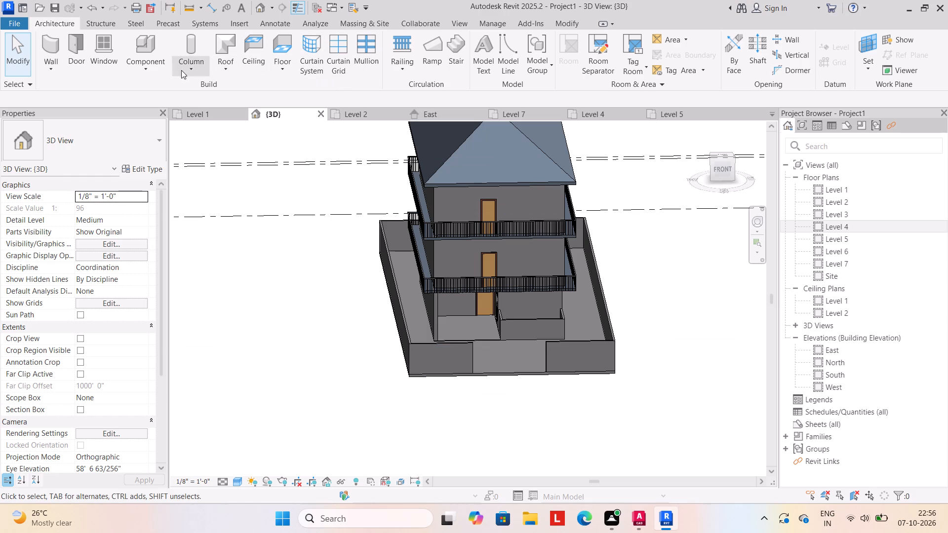
pyautogui.click(140, 70)
pyautogui.click(148, 87)
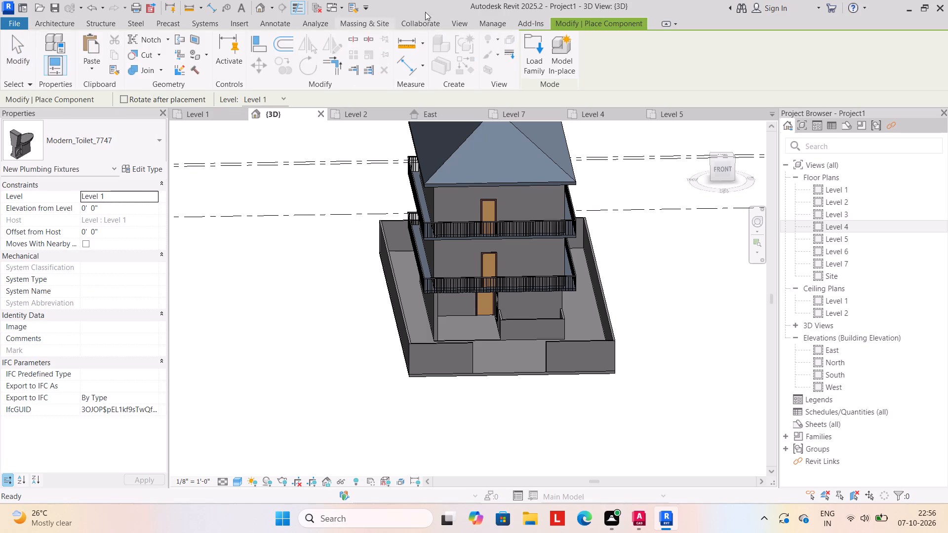
pyautogui.click(533, 50)
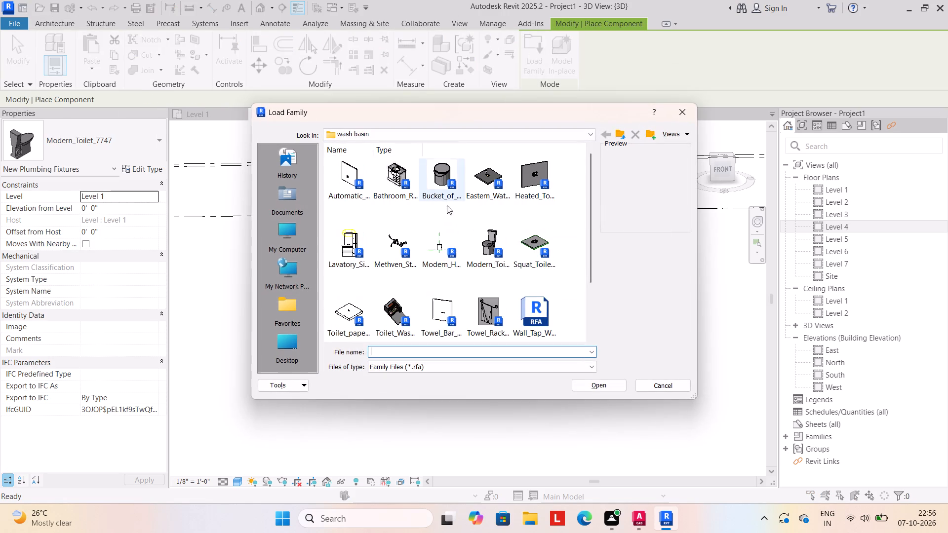
pyautogui.scroll(-3, 556, 289)
pyautogui.click(619, 131)
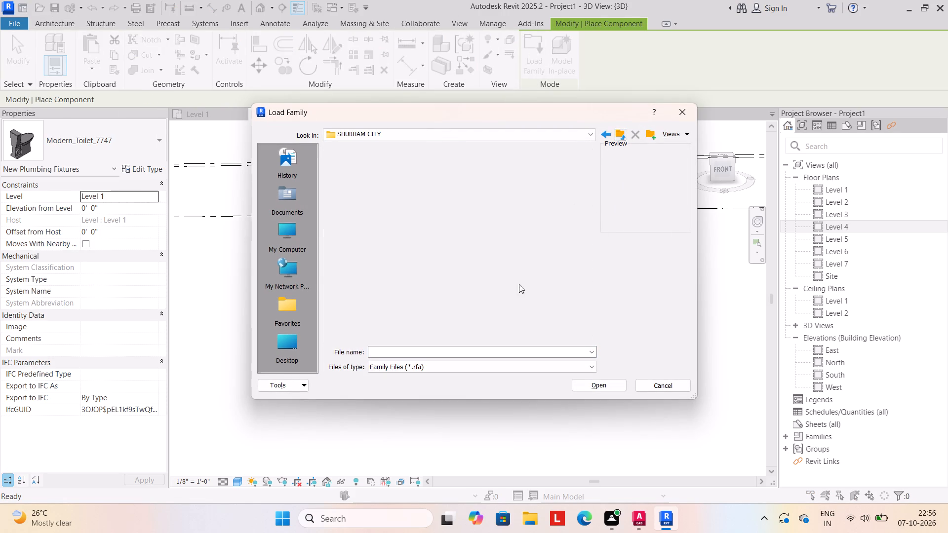
pyautogui.doubleClick(490, 305)
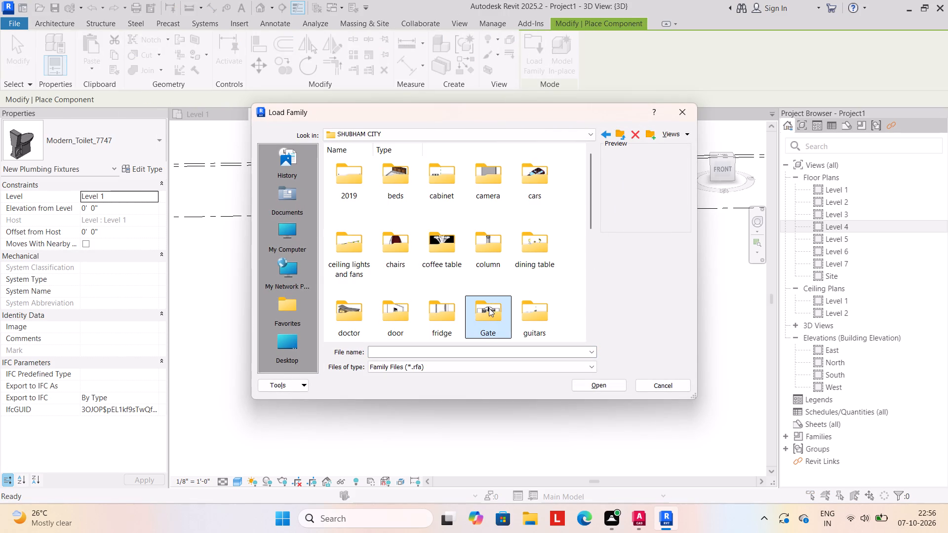
pyautogui.doubleClick(487, 313)
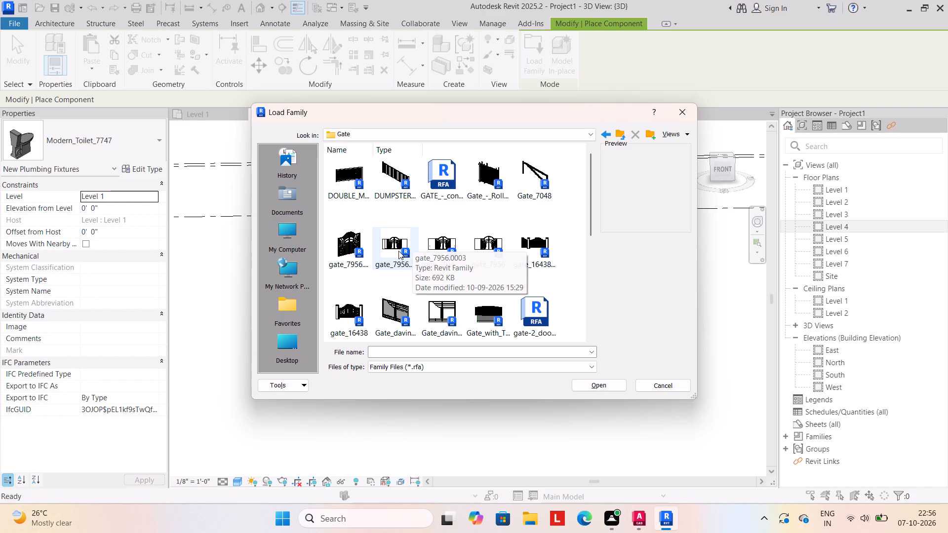
pyautogui.click(345, 241)
pyautogui.click(595, 381)
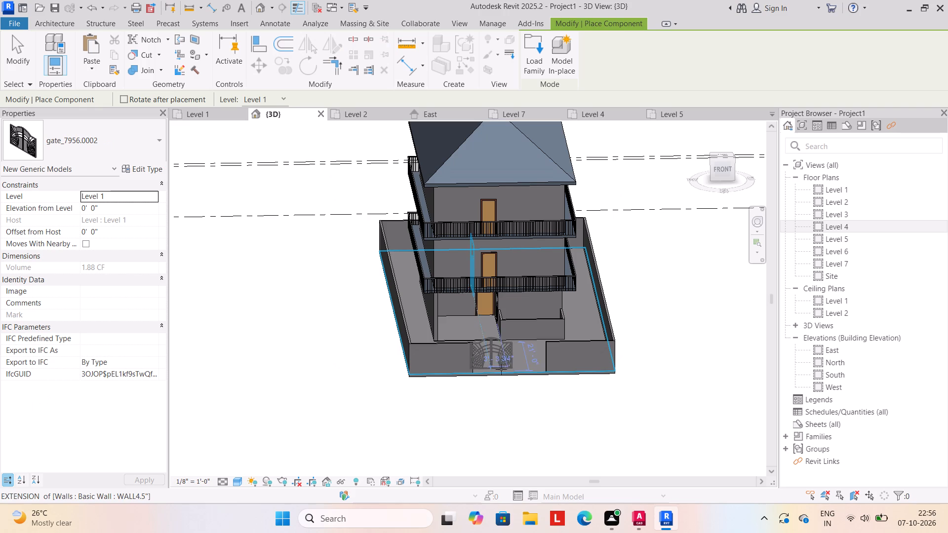
# Place the gate_7956.0002 gate on Level 1 within the opening in the front compound wall.
pyautogui.scroll(8, 502, 371)
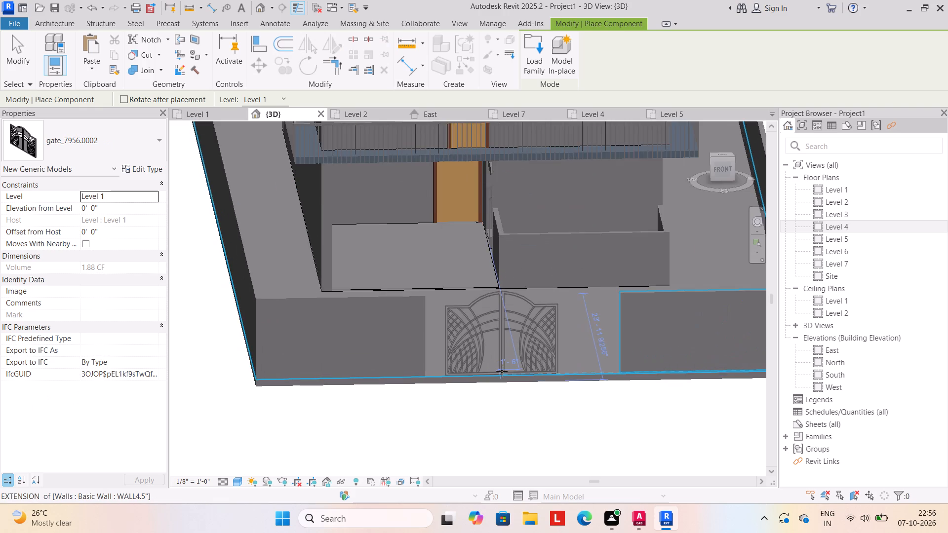
pyautogui.click(501, 376)
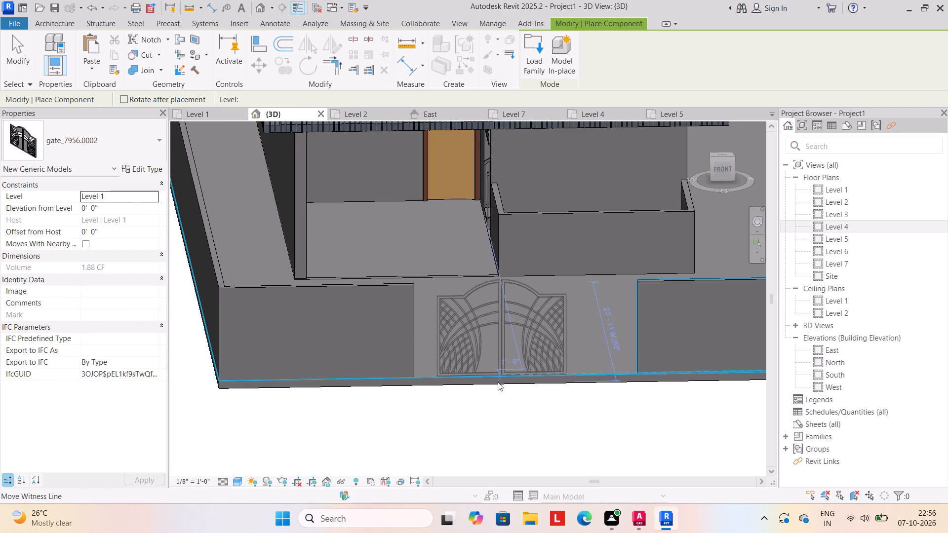
pyautogui.press('Escape')
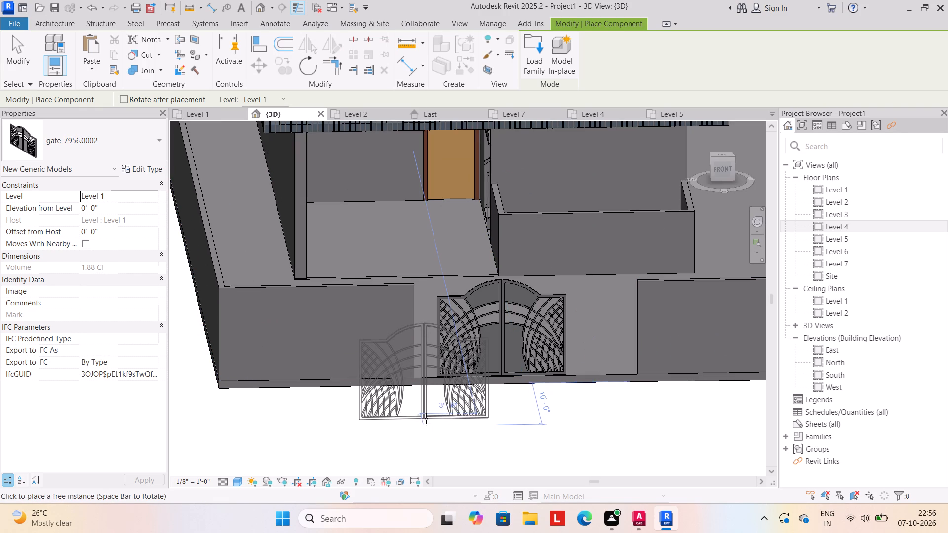
pyautogui.press('Escape')
# Extend the left front compound wall segment to the gate's left edge, making it 13'-6" long.
pyautogui.click(415, 365)
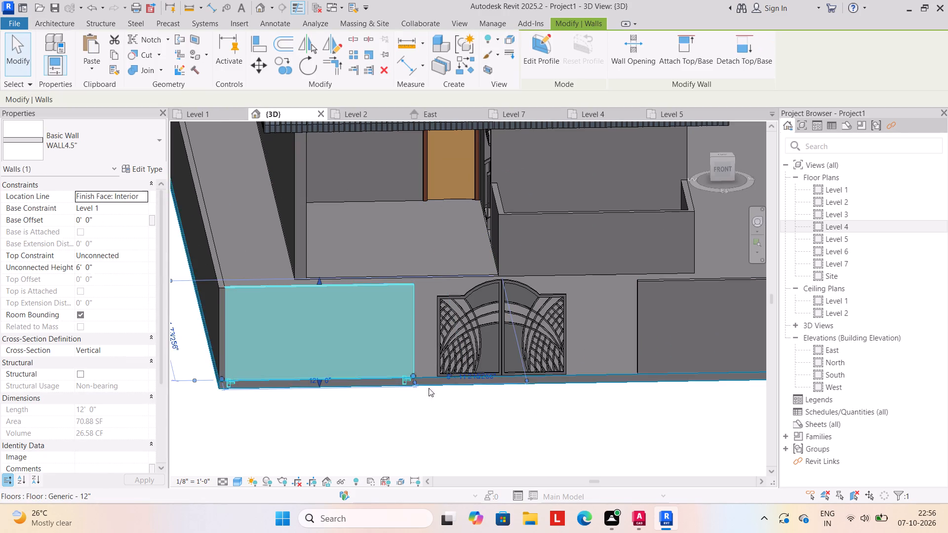
pyautogui.scroll(4, 432, 389)
pyautogui.moveTo(397, 363); pyautogui.dragTo(441, 363)
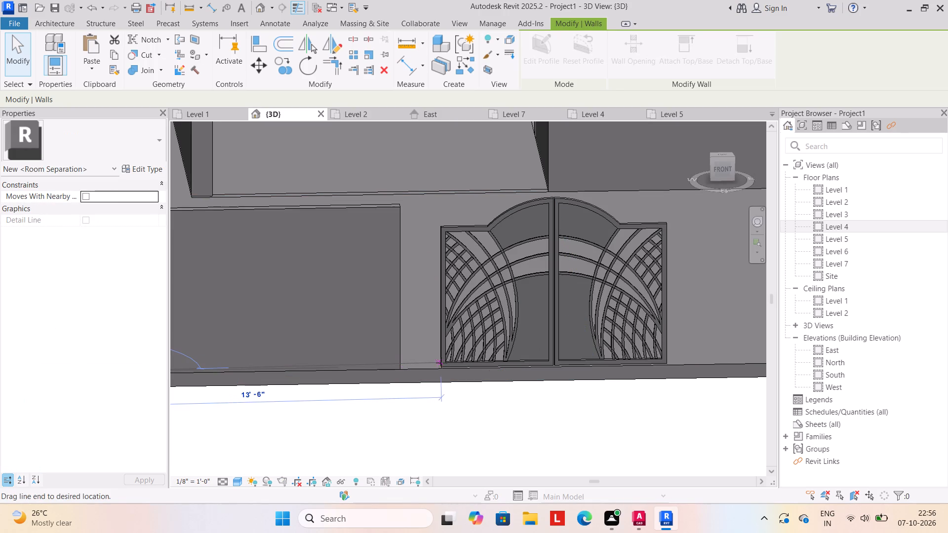
pyautogui.moveTo(441, 363); pyautogui.dragTo(442, 363)
pyautogui.scroll(-4, 449, 412)
pyautogui.click(446, 416)
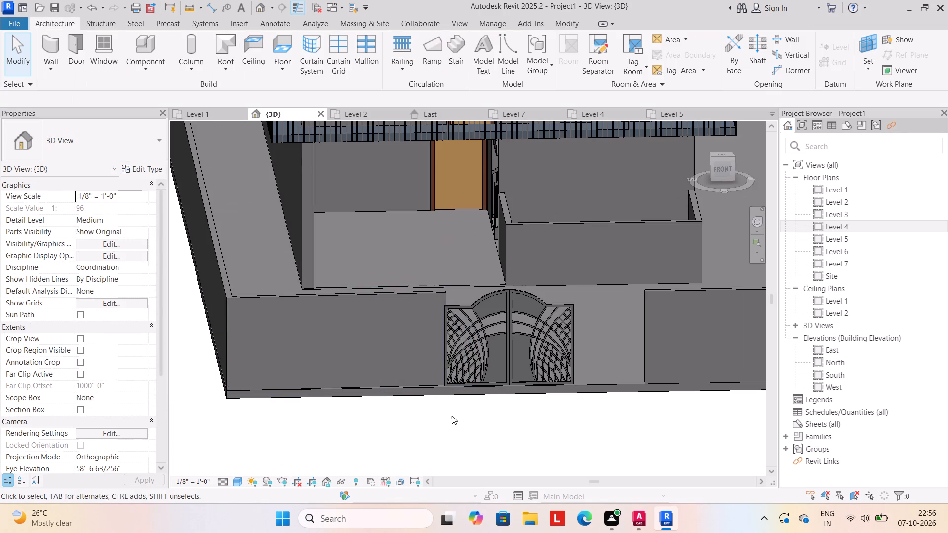
# Extend the right front compound wall segment to the gate's right edge, making it about 17'-5" long.
pyautogui.moveTo(449, 417); pyautogui.dragTo(395, 406, button='middle')
pyautogui.click(589, 323)
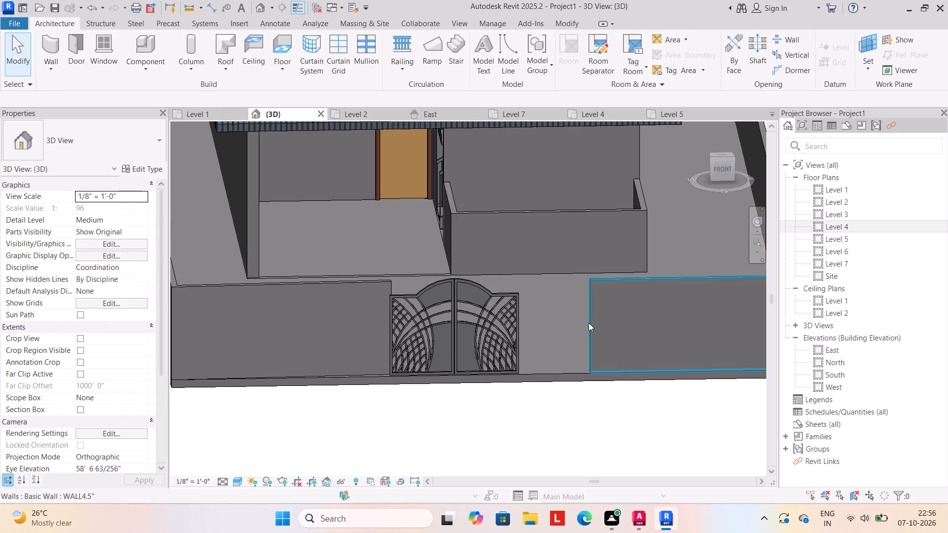
pyautogui.scroll(4, 620, 381)
pyautogui.scroll(3, 576, 385)
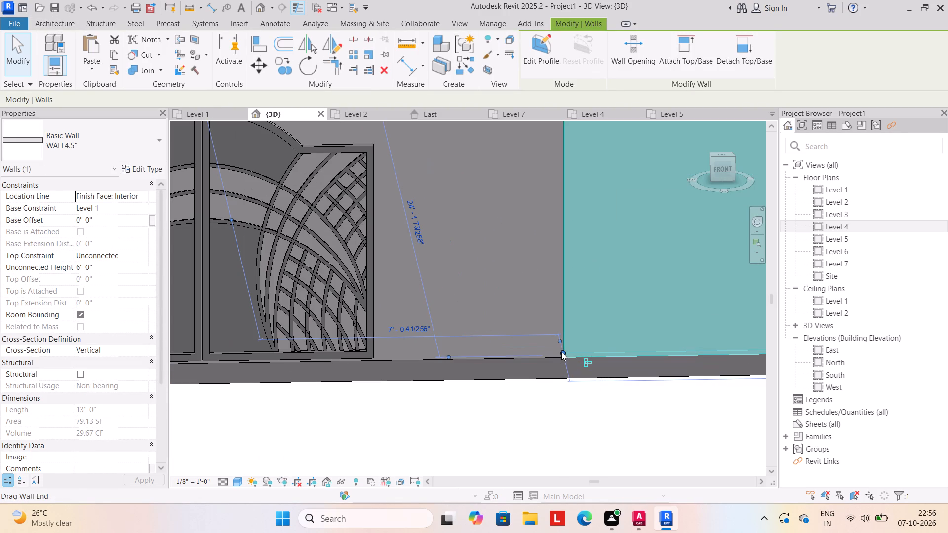
pyautogui.moveTo(561, 352); pyautogui.dragTo(376, 360)
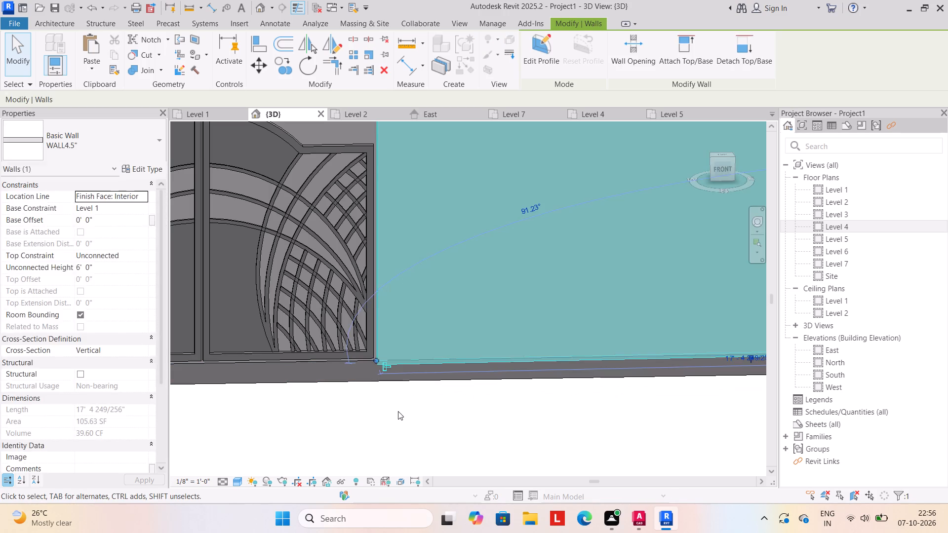
pyautogui.click(398, 413)
# Nudge the gate in the front compound wall by about 1 inch.
pyautogui.scroll(-4, 411, 414)
pyautogui.click(349, 376)
pyautogui.moveTo(397, 433); pyautogui.dragTo(397, 431, button='middle')
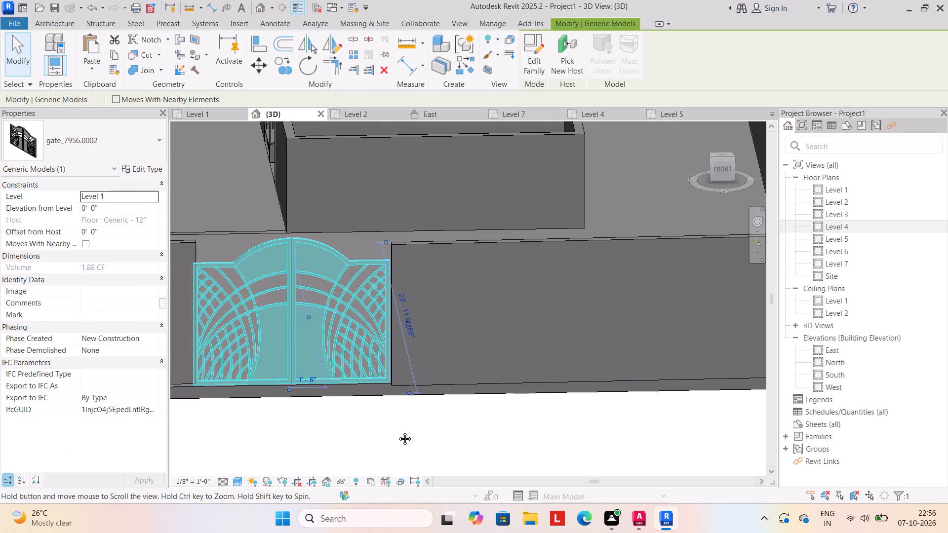
pyautogui.moveTo(397, 431); pyautogui.dragTo(447, 392, button='middle')
pyautogui.press('Down')
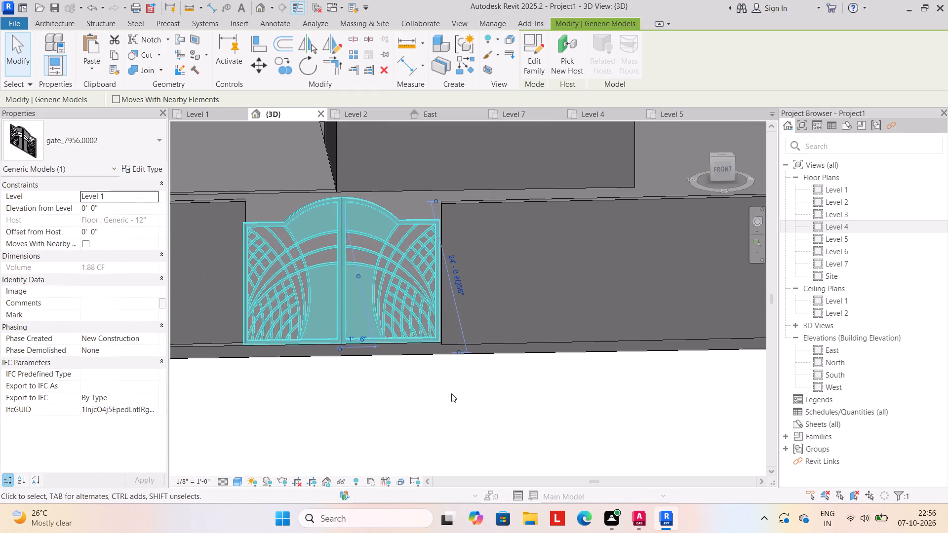
pyautogui.click(449, 400)
# Examine the front compound wall, gate and lower storeys in 3D from several angles.
pyautogui.scroll(-6, 424, 406)
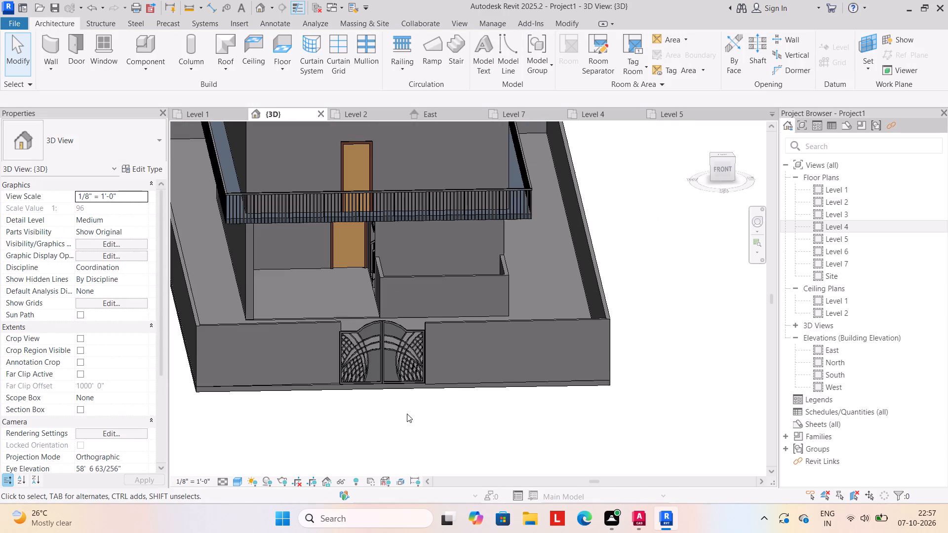
pyautogui.keyDown('shift'); pyautogui.moveTo(430, 417); pyautogui.dragTo(420, 433, button='middle'); pyautogui.keyUp('shift')
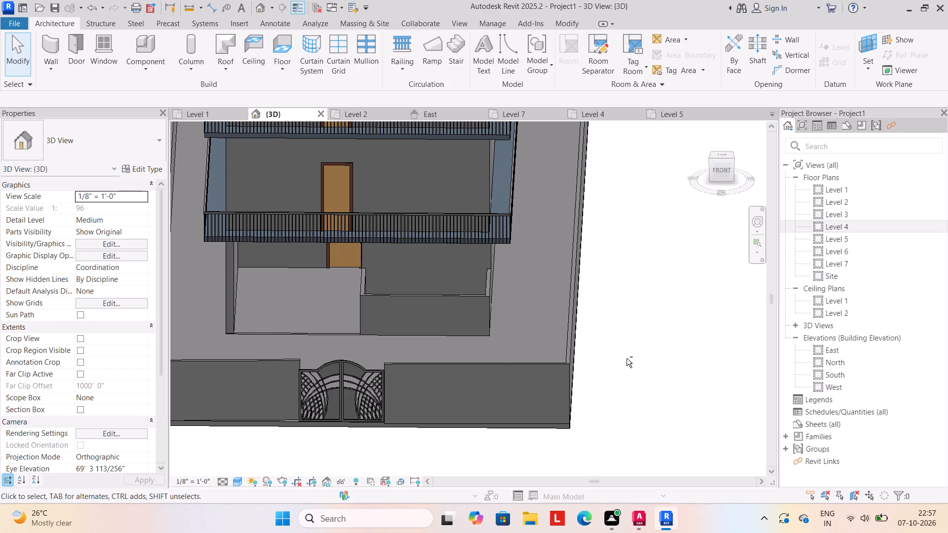
pyautogui.keyDown('shift'); pyautogui.moveTo(627, 358); pyautogui.dragTo(621, 326, button='middle'); pyautogui.keyUp('shift')
pyautogui.keyDown('shift'); pyautogui.moveTo(622, 338); pyautogui.dragTo(622, 356, button='middle'); pyautogui.keyUp('shift')
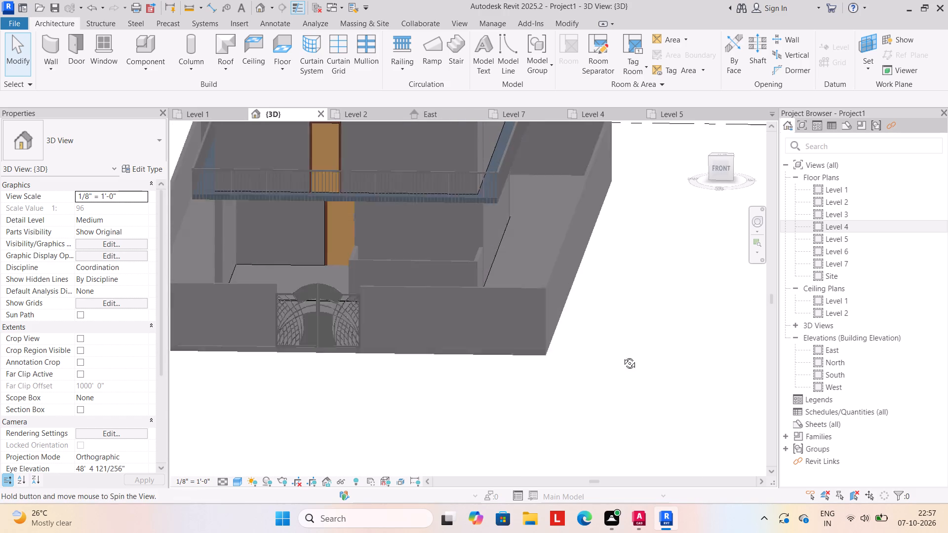
pyautogui.keyDown('shift'); pyautogui.moveTo(622, 356); pyautogui.dragTo(622, 371, button='middle'); pyautogui.keyUp('shift')
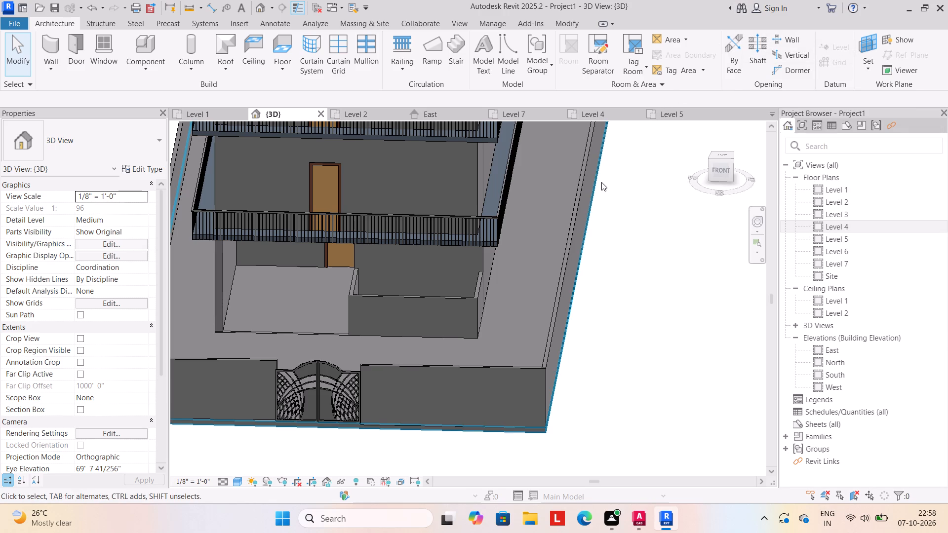
pyautogui.keyDown('shift'); pyautogui.moveTo(593, 263); pyautogui.dragTo(606, 225, button='middle'); pyautogui.keyUp('shift')
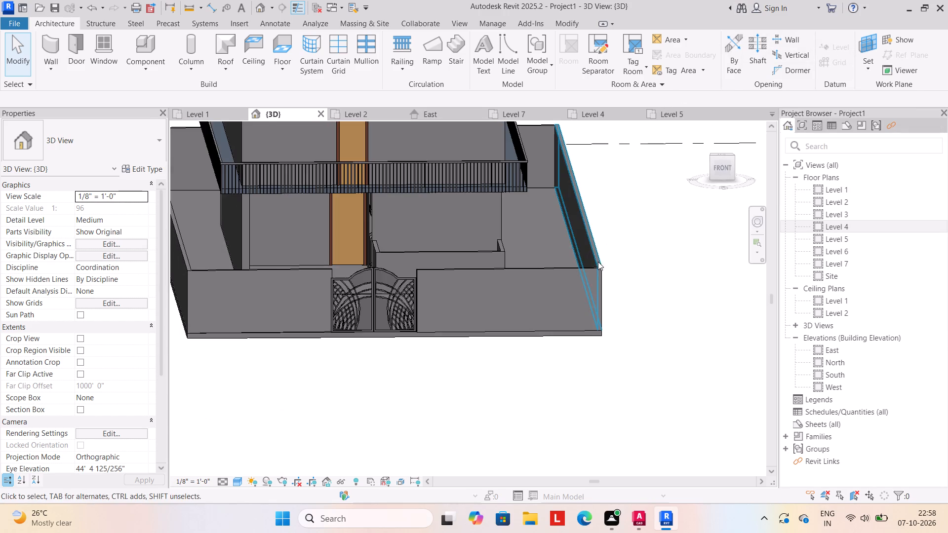
pyautogui.scroll(-2, 600, 276)
pyautogui.keyDown('shift'); pyautogui.moveTo(599, 298); pyautogui.dragTo(592, 300, button='middle'); pyautogui.keyUp('shift')
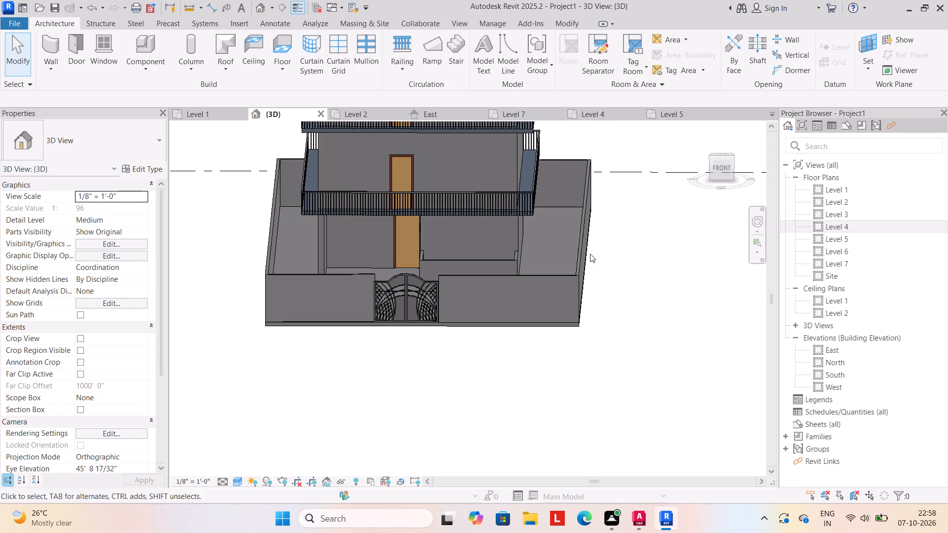
# Create a Grassland - 16" toposolid on Level 1 from a 60'-0" by 128'-0" rectangle enclosing the compound wall.
pyautogui.click(361, 21)
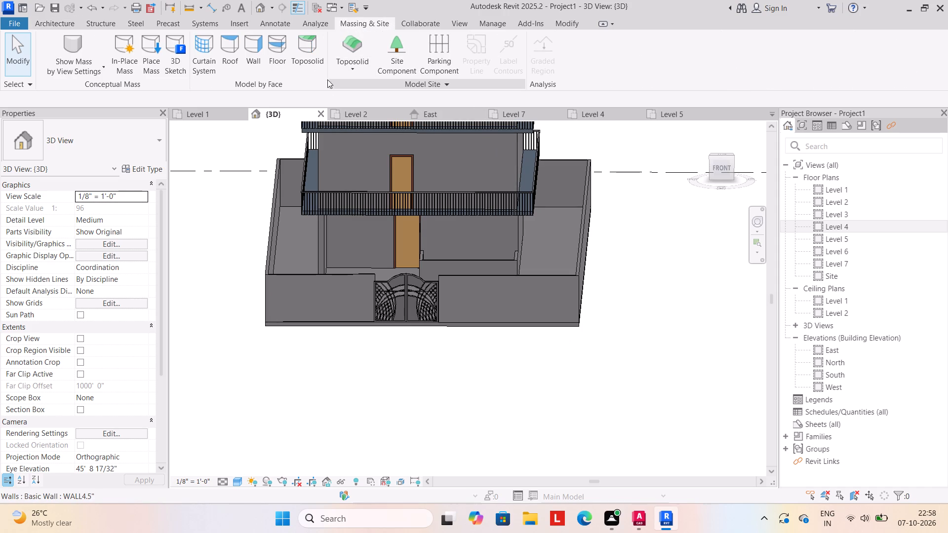
pyautogui.click(354, 63)
pyautogui.click(358, 93)
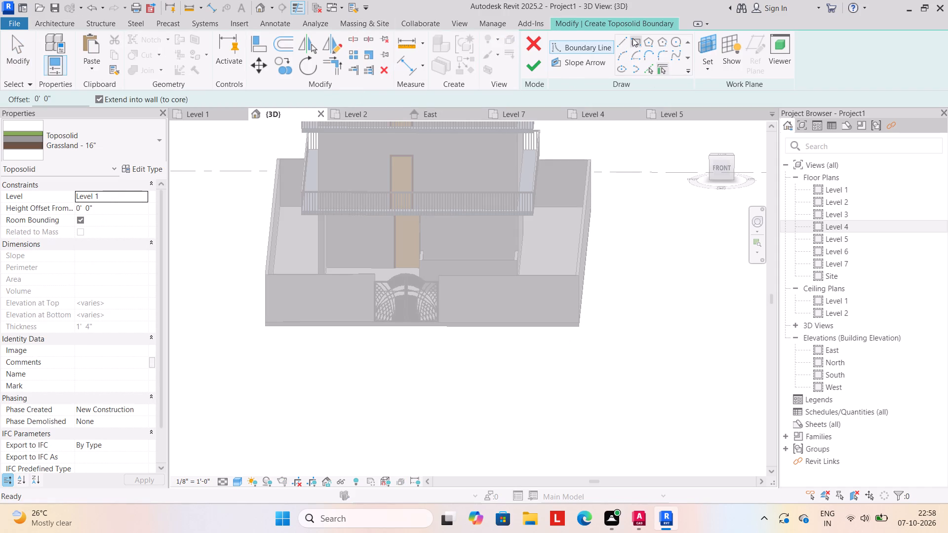
pyautogui.click(635, 38)
pyautogui.click(233, 115)
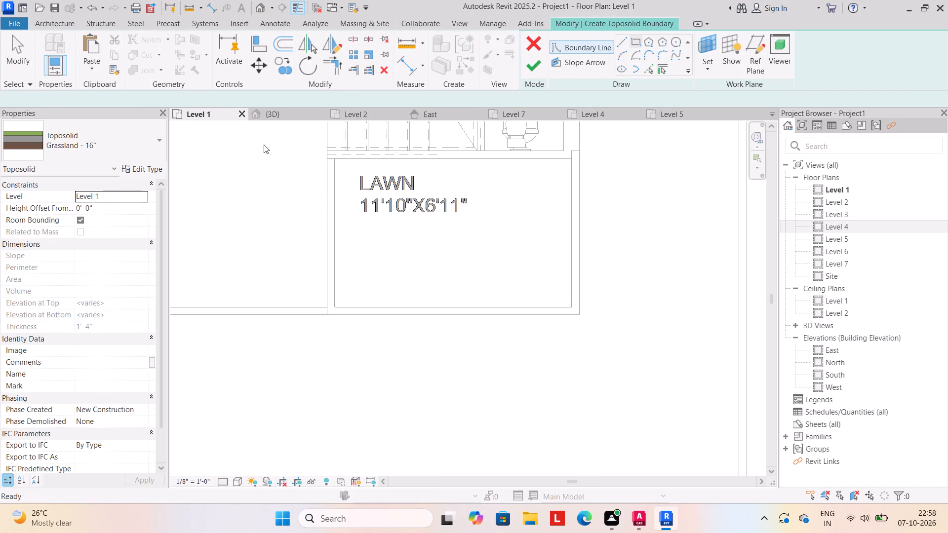
pyautogui.scroll(-16, 345, 205)
pyautogui.moveTo(344, 216); pyautogui.dragTo(399, 257, button='middle')
pyautogui.scroll(-4, 404, 253)
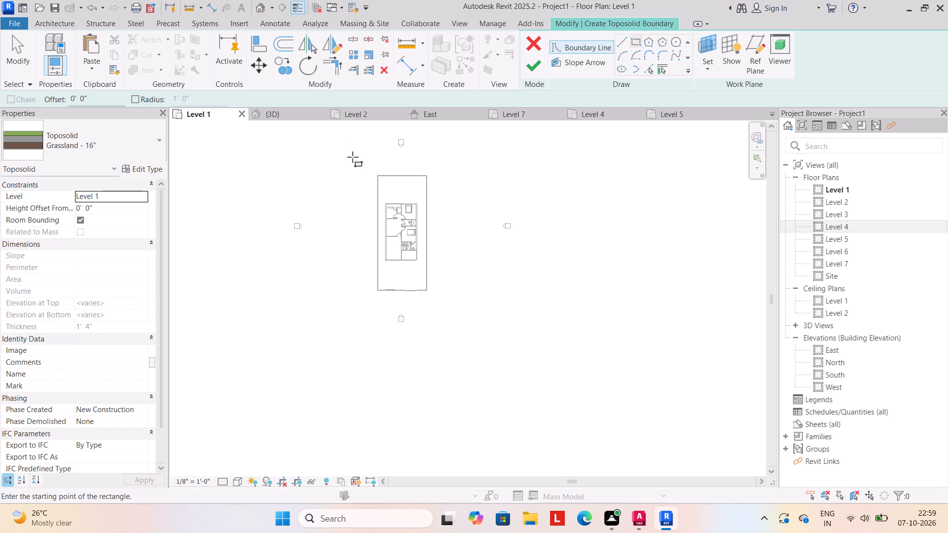
pyautogui.click(366, 152)
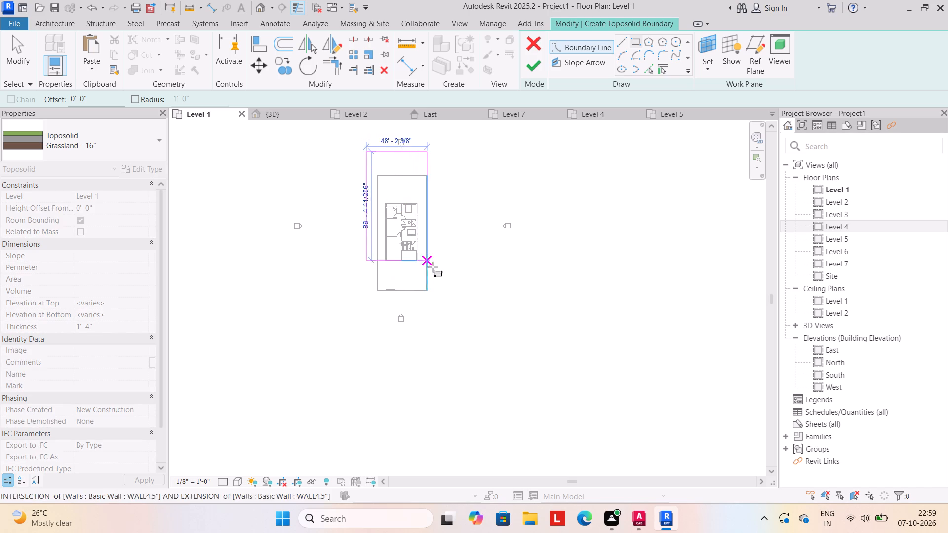
pyautogui.click(441, 312)
pyautogui.click(529, 63)
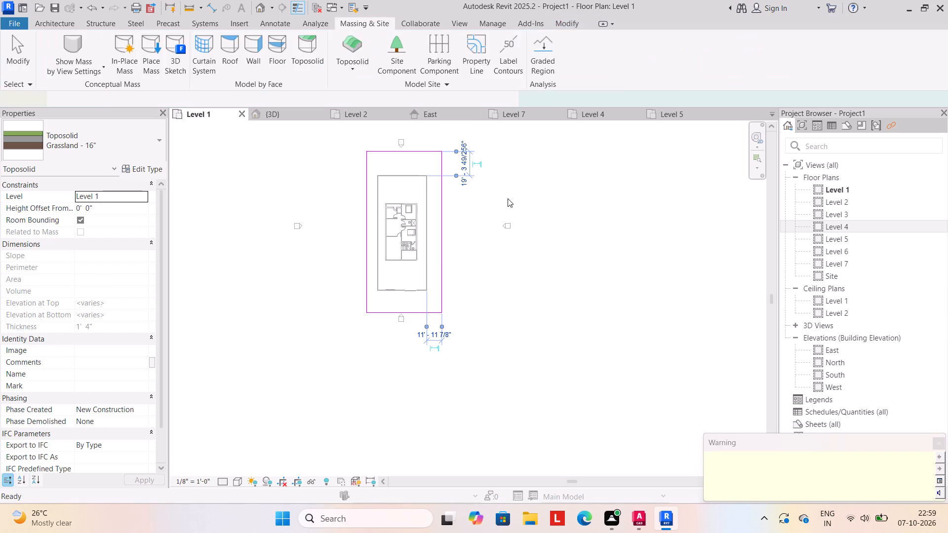
# Set the toposolid's height offset from Level 1 to -6".
pyautogui.click(283, 110)
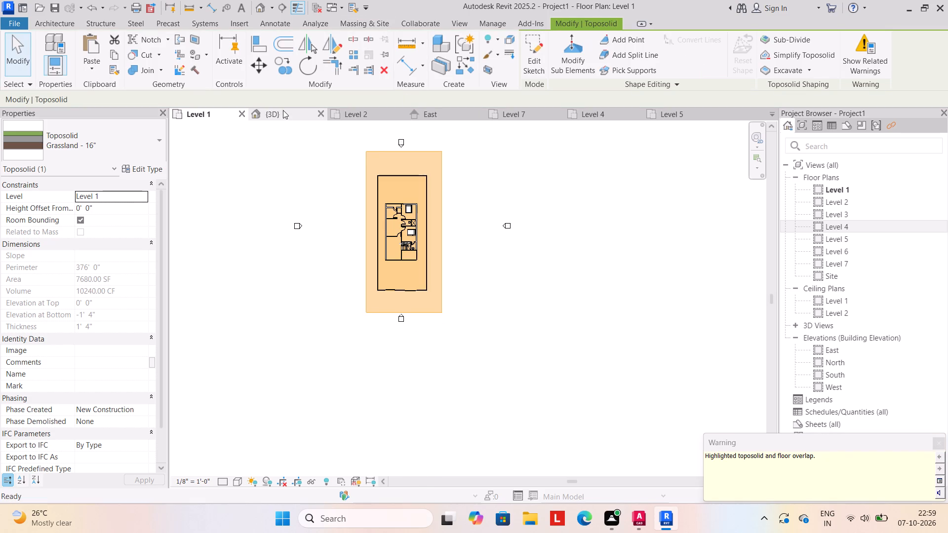
pyautogui.click(378, 377)
pyautogui.click(398, 346)
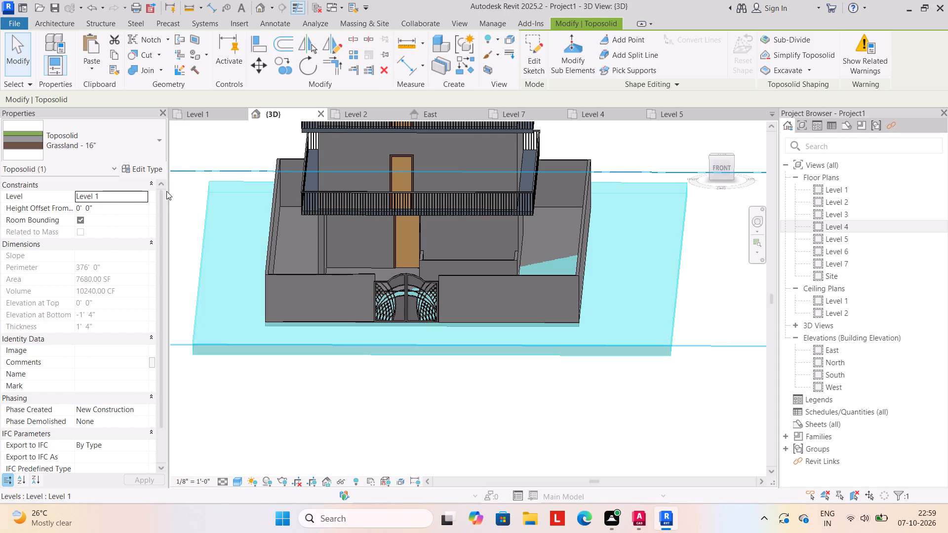
pyautogui.click(106, 205)
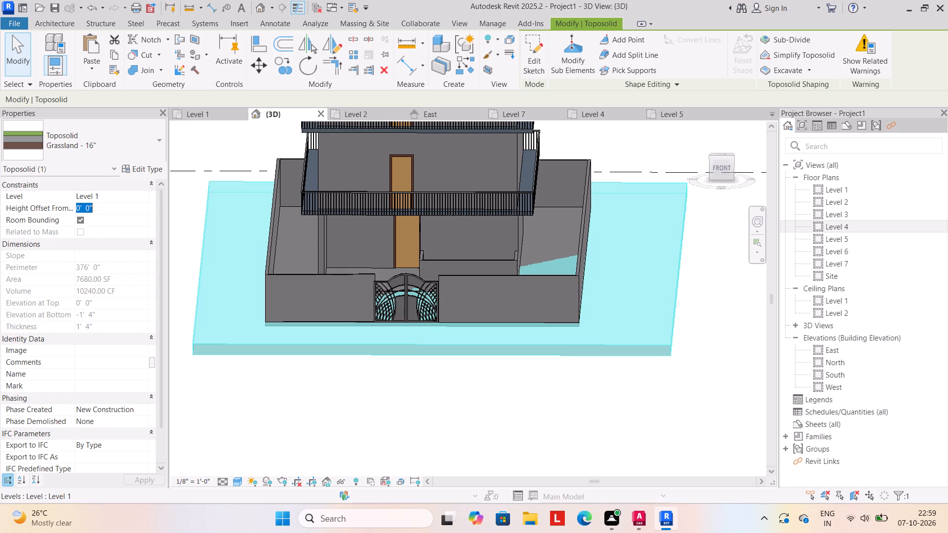
pyautogui.write('-6"')
pyautogui.press('Return')
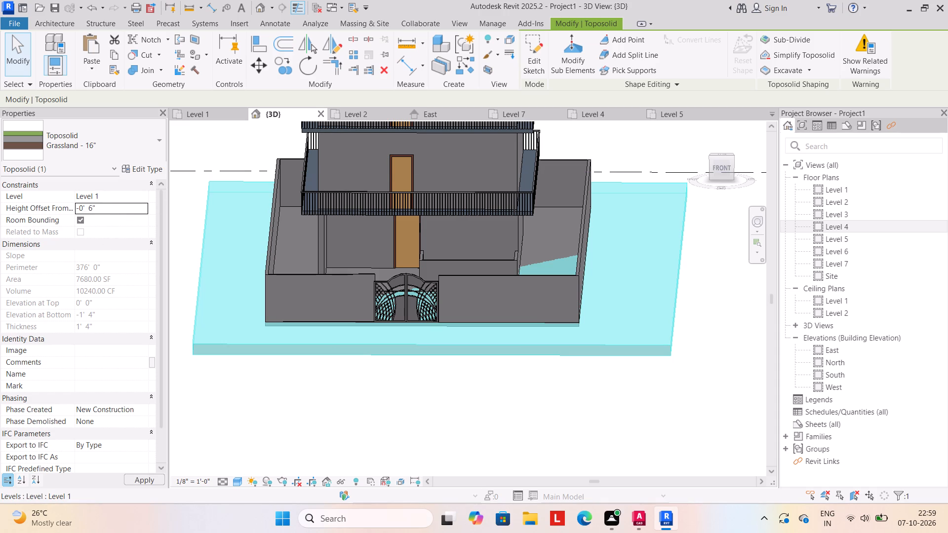
pyautogui.click(316, 417)
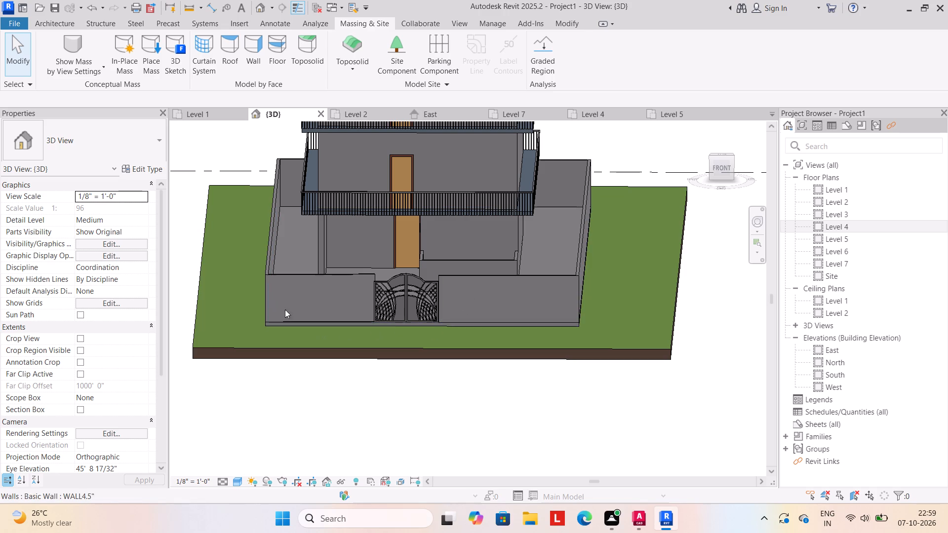
# Paint the ground-floor front wall face beside the entrance door with the Door - Frame material.
pyautogui.scroll(-4, 481, 226)
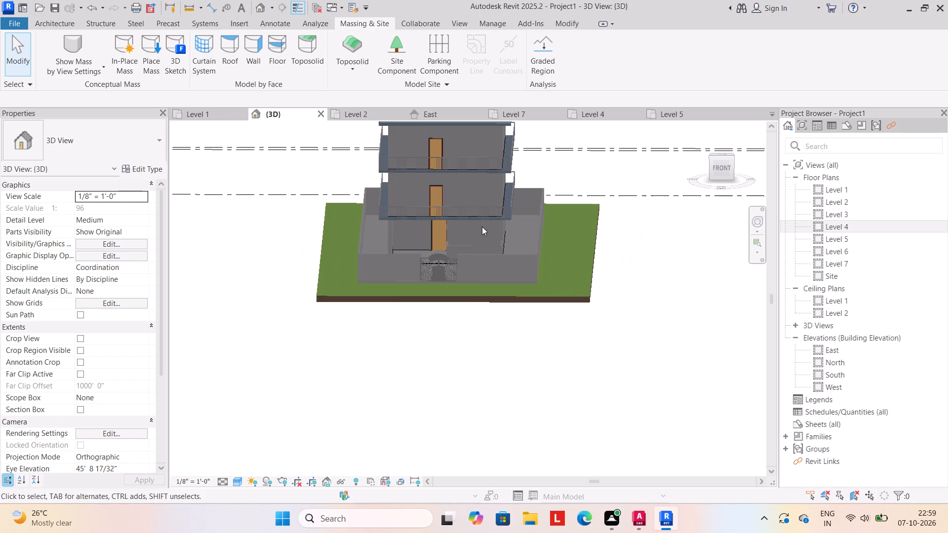
pyautogui.moveTo(466, 229); pyautogui.dragTo(471, 318, button='middle')
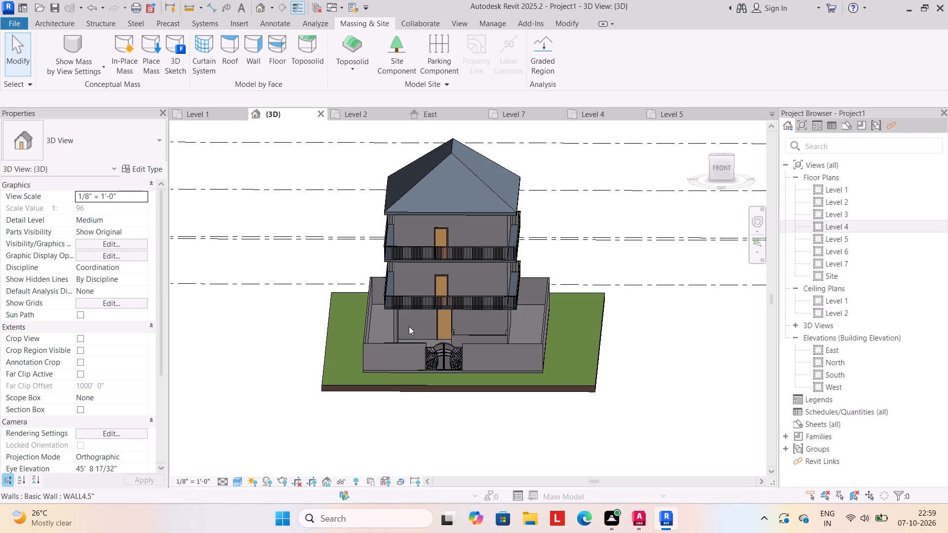
pyautogui.click(51, 15)
pyautogui.click(55, 33)
pyautogui.click(55, 24)
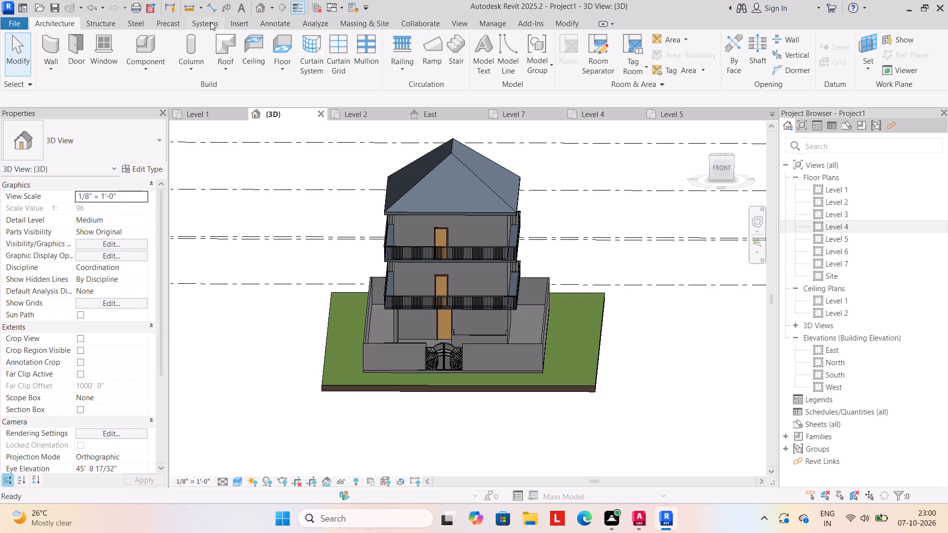
pyautogui.click(61, 15)
pyautogui.click(571, 22)
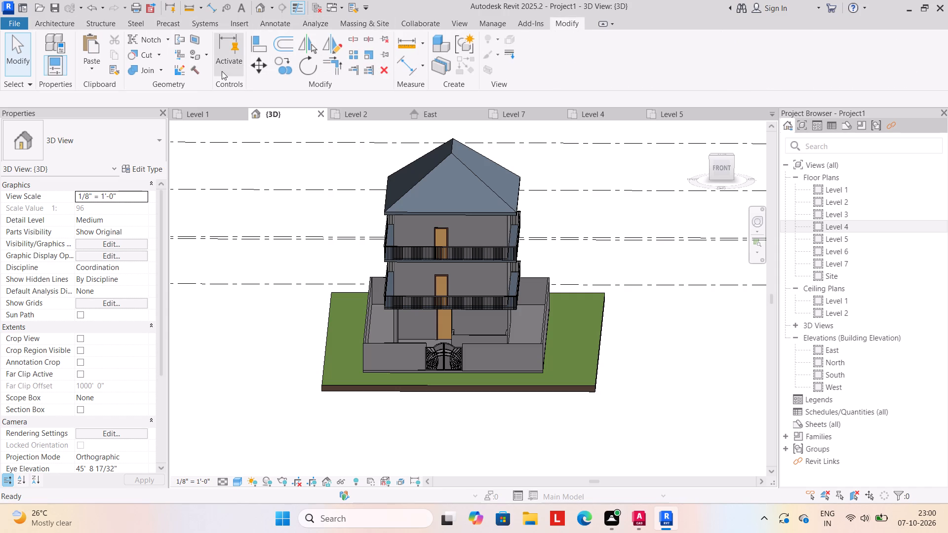
pyautogui.click(206, 56)
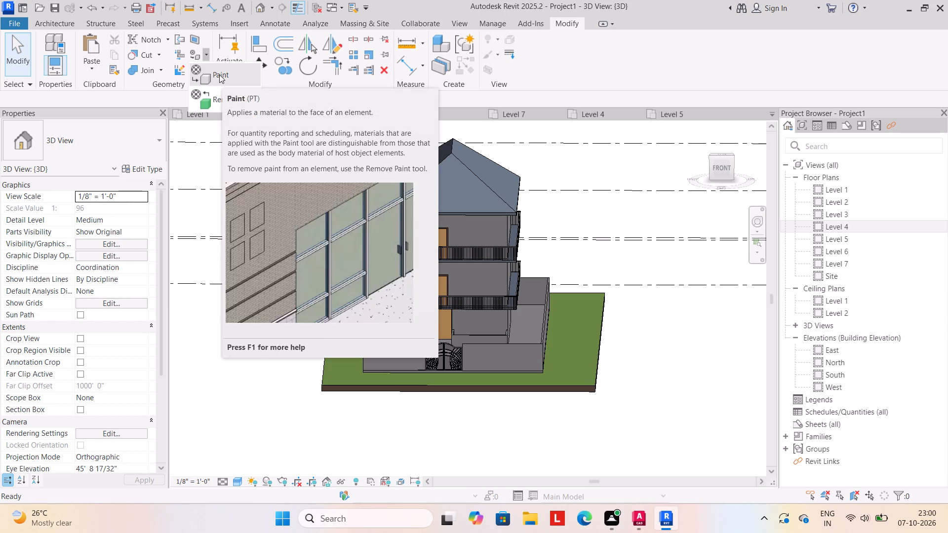
pyautogui.click(219, 75)
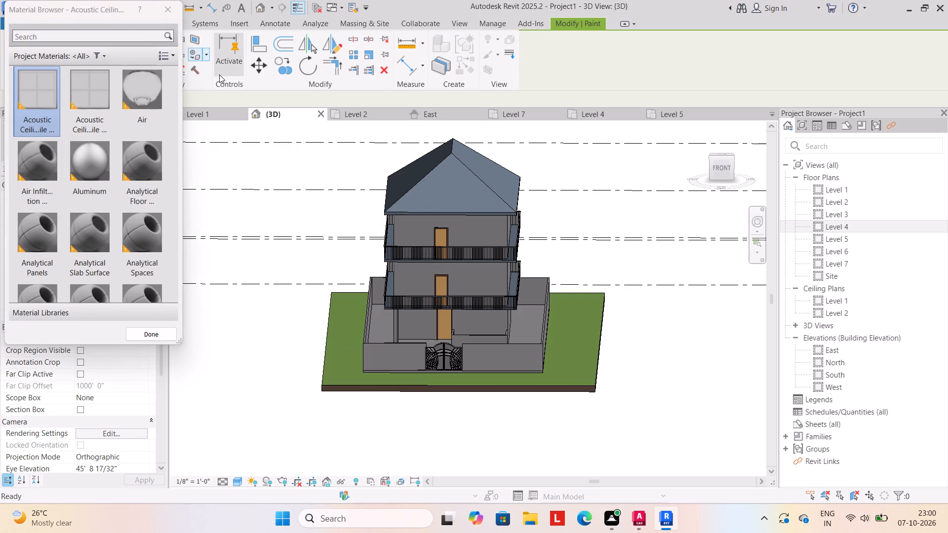
pyautogui.scroll(-5, 54, 207)
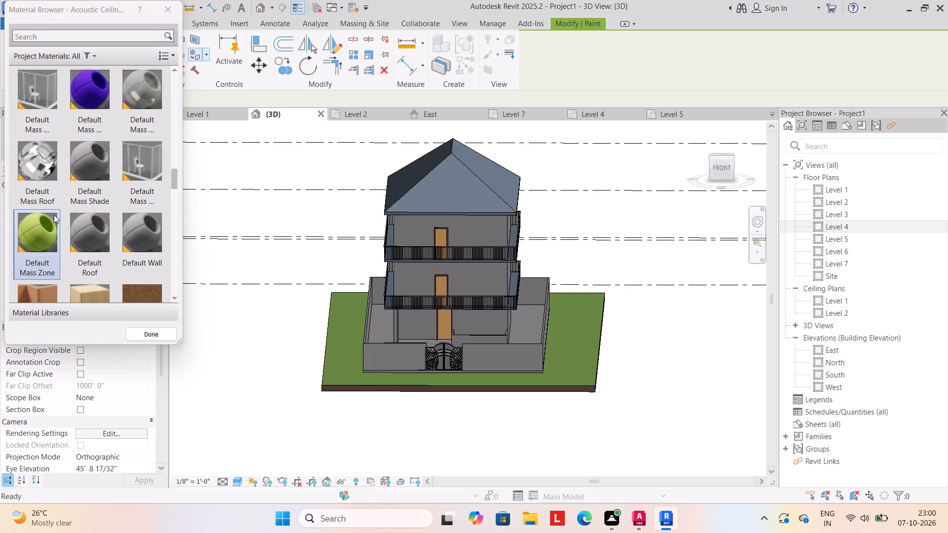
pyautogui.scroll(-1, 55, 216)
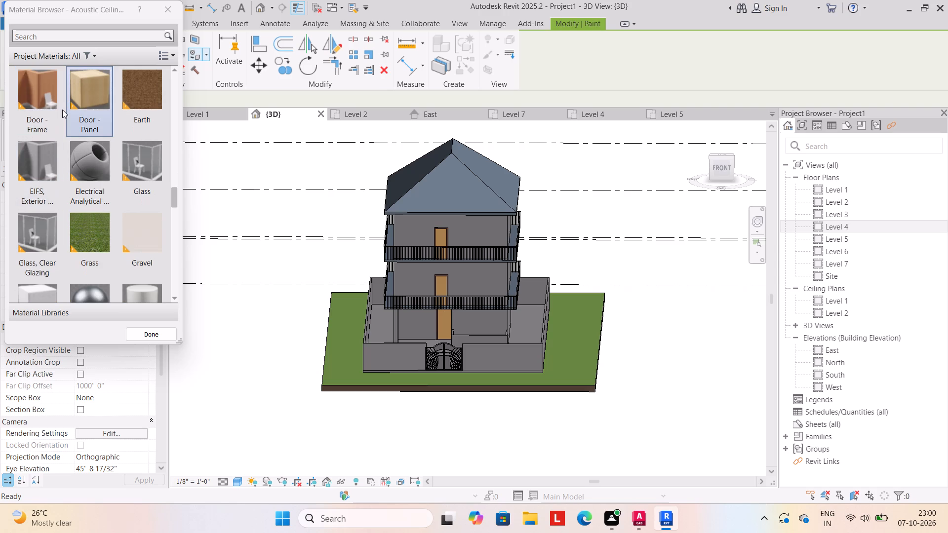
pyautogui.click(37, 88)
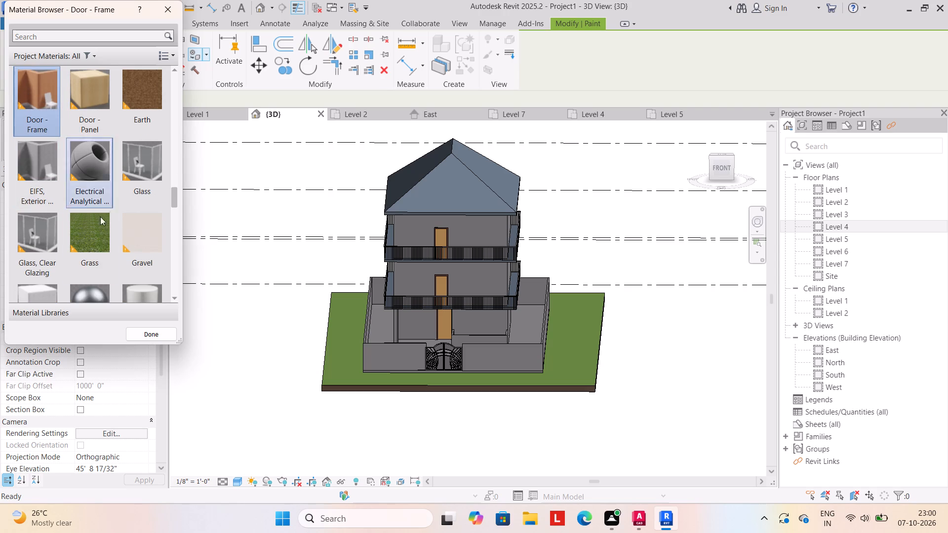
pyautogui.click(415, 318)
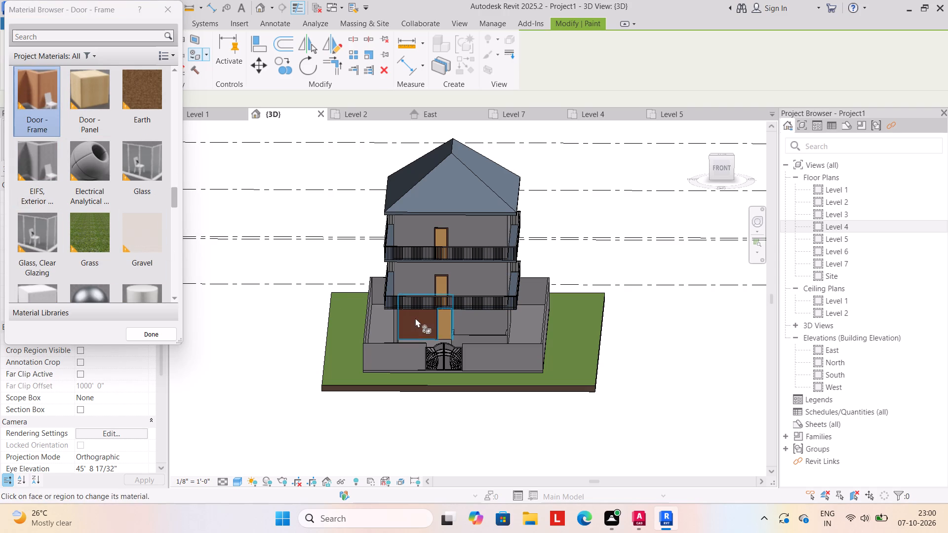
# Browse the project materials for a finish to use on the house's outer walls.
pyautogui.scroll(3, 58, 150)
pyautogui.scroll(-4, 58, 150)
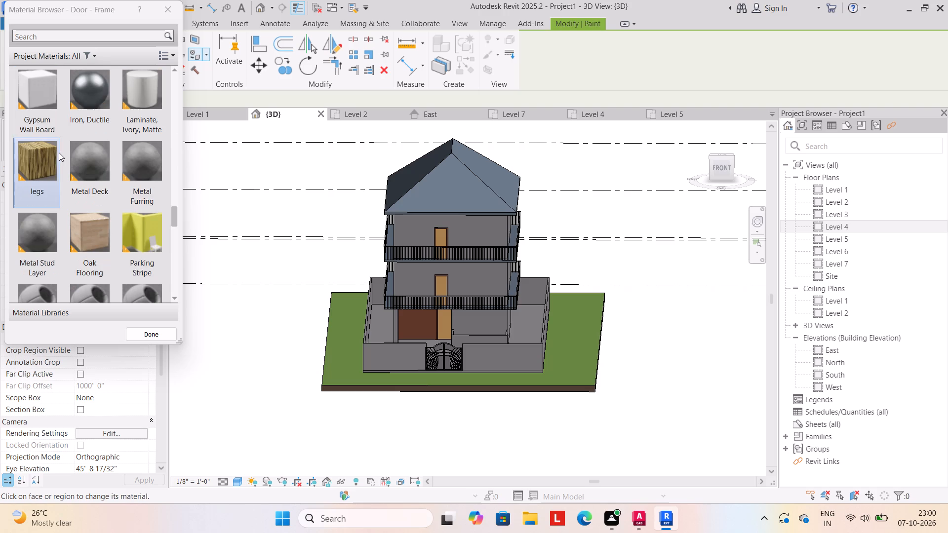
pyautogui.scroll(-2, 59, 152)
pyautogui.scroll(4, 59, 152)
pyautogui.scroll(-4, 59, 152)
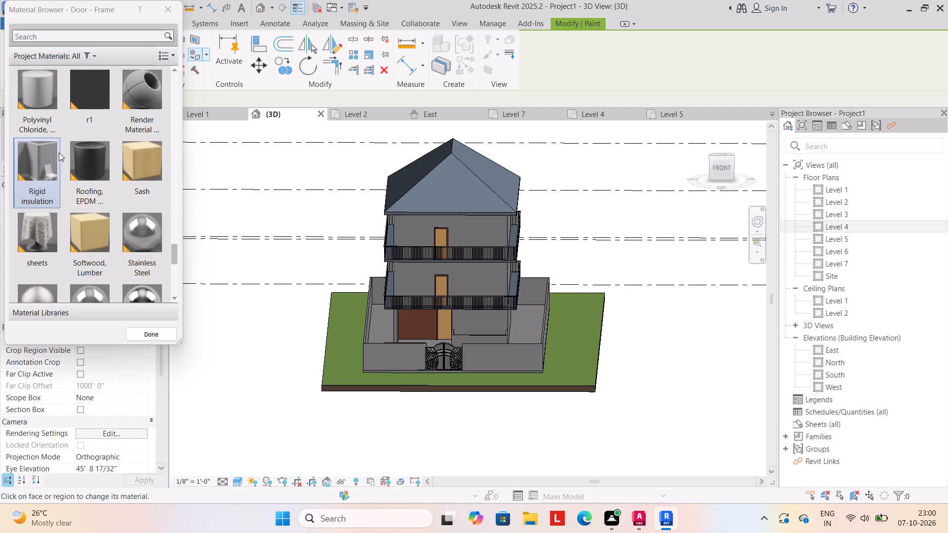
pyautogui.scroll(4, 59, 152)
pyautogui.scroll(-2, 59, 152)
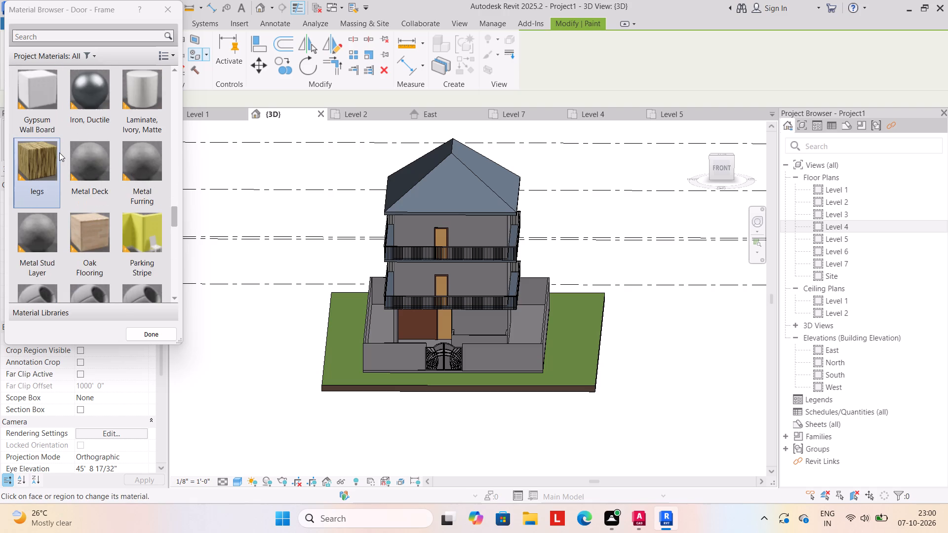
pyautogui.scroll(1, 59, 152)
pyautogui.scroll(-1, 59, 152)
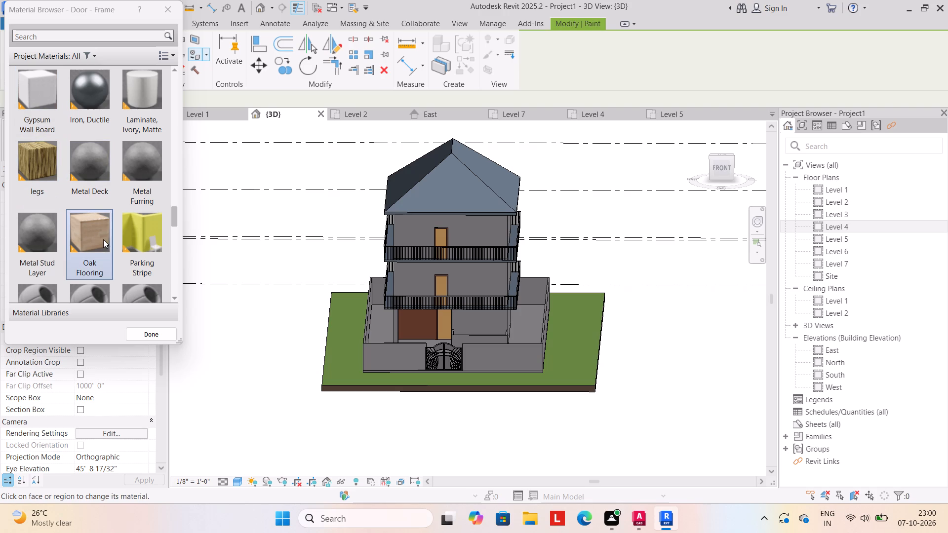
pyautogui.scroll(-4, 91, 229)
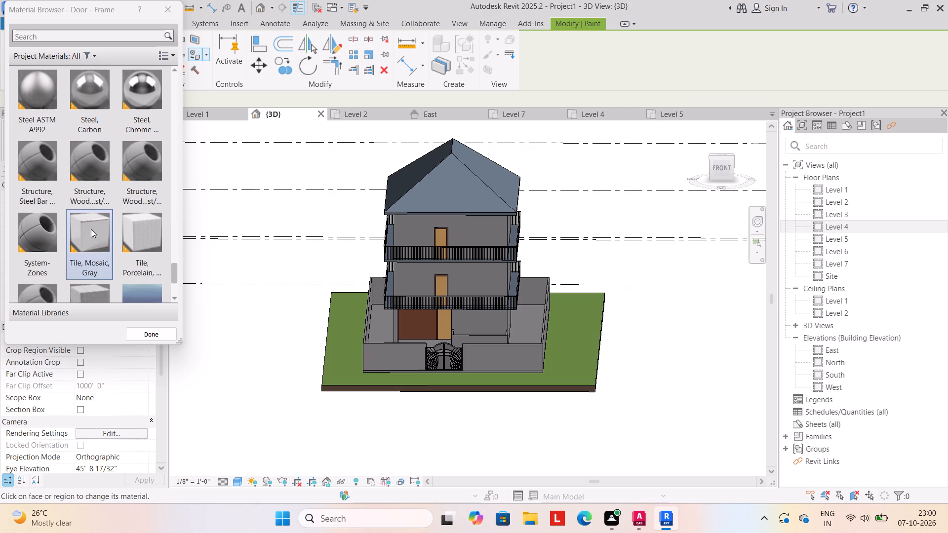
pyautogui.scroll(-5, 92, 229)
pyautogui.scroll(4, 96, 202)
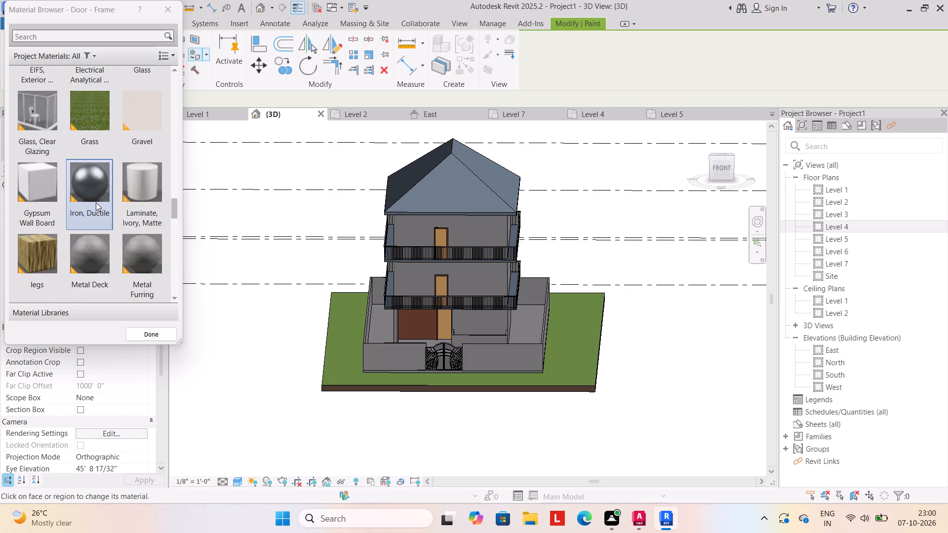
pyautogui.scroll(15, 96, 202)
pyautogui.scroll(-4, 93, 210)
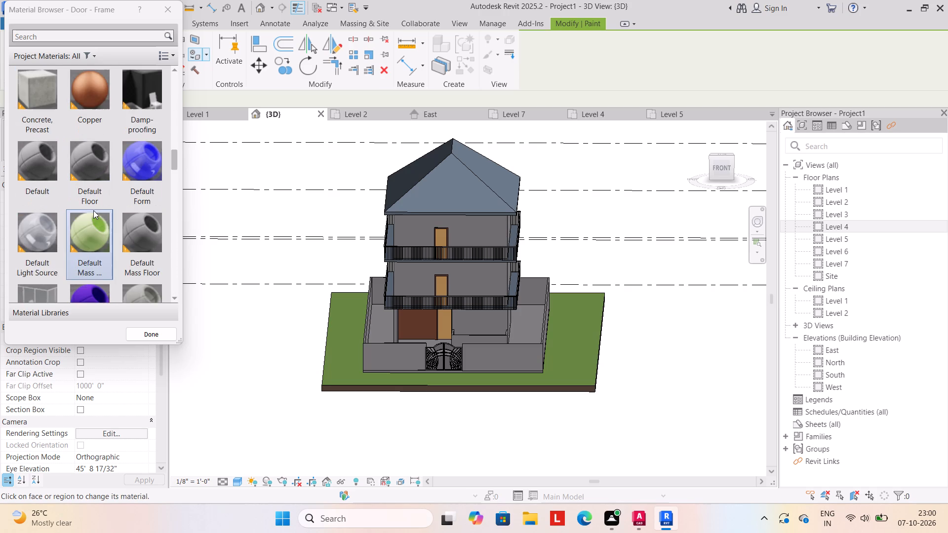
pyautogui.scroll(4, 93, 210)
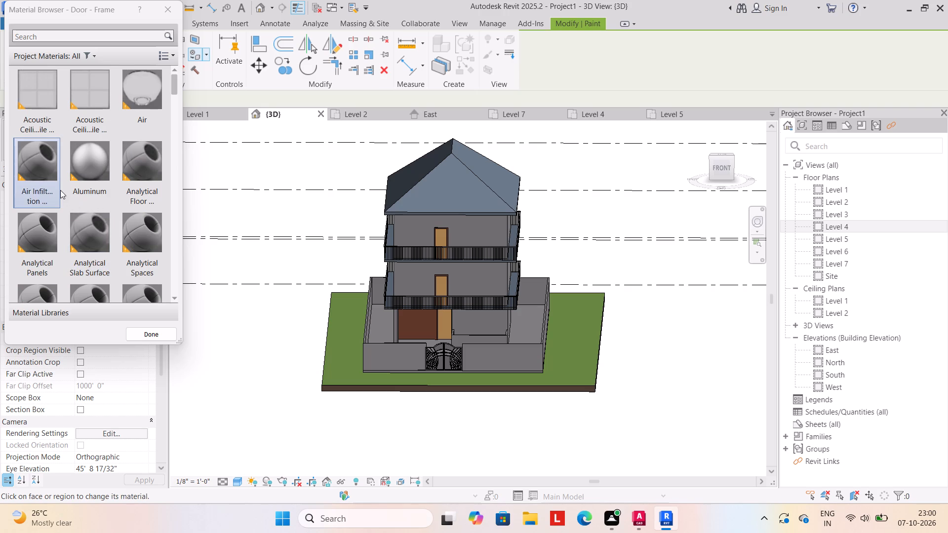
pyautogui.scroll(-5, 120, 192)
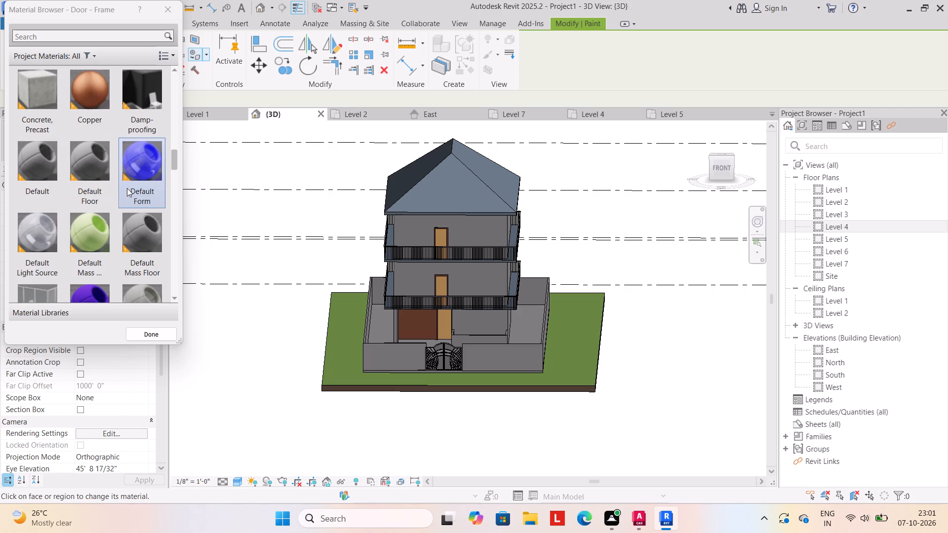
pyautogui.scroll(6, 128, 188)
pyautogui.scroll(-1, 143, 223)
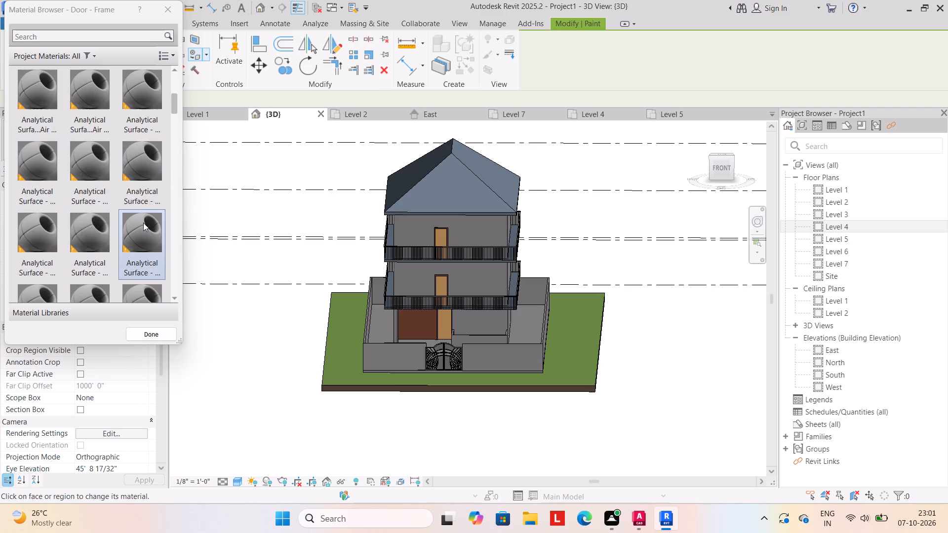
pyautogui.scroll(-2, 143, 223)
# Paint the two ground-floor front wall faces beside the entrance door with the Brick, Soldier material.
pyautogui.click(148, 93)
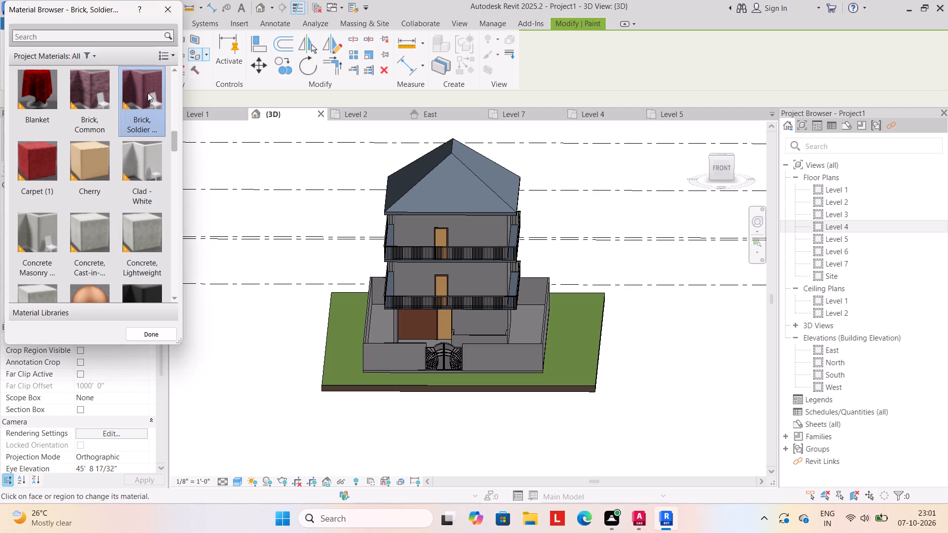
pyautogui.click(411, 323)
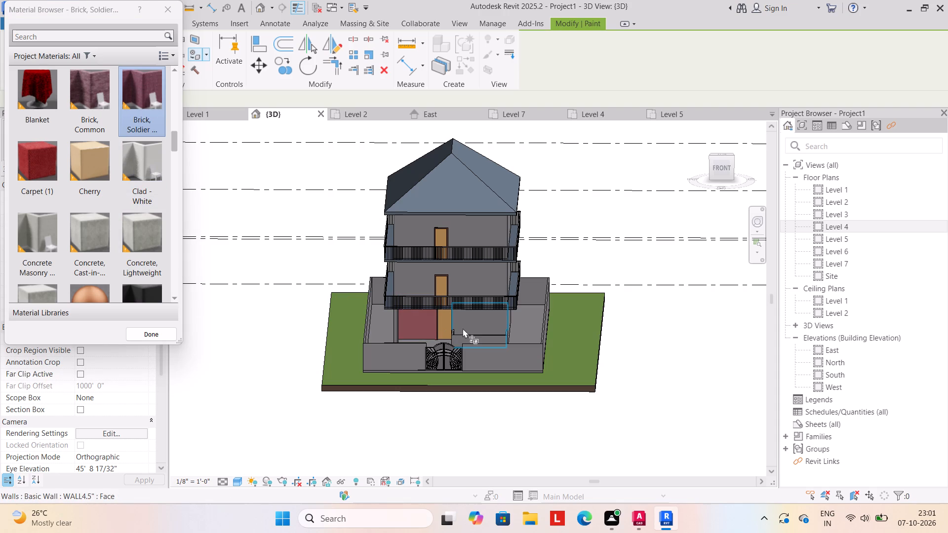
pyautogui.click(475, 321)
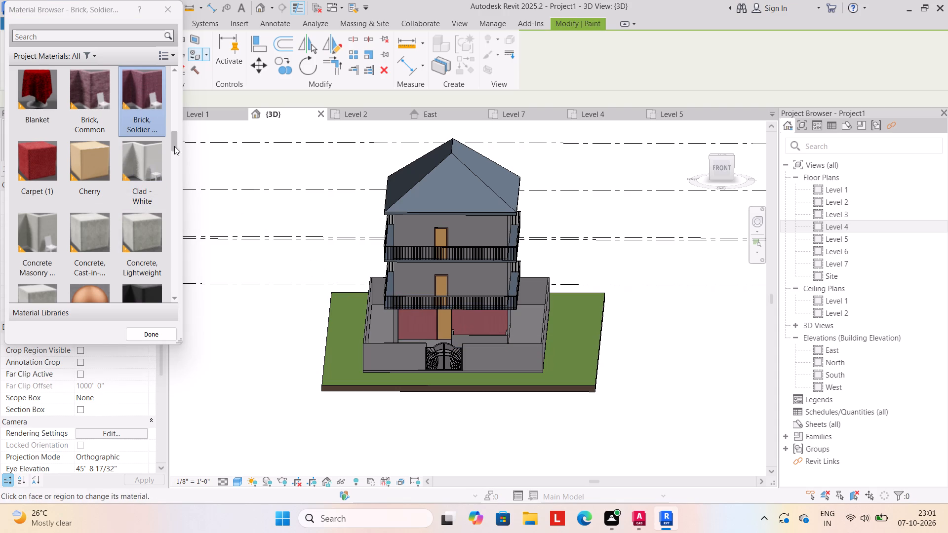
# Paint the front wall faces of all three storeys with the Brick, Common material.
pyautogui.click(89, 81)
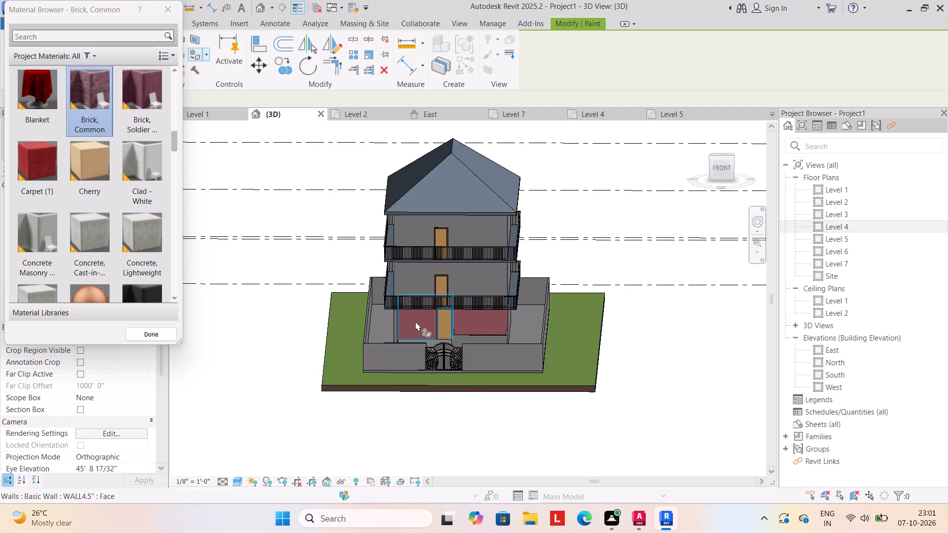
pyautogui.click(415, 321)
pyautogui.click(480, 319)
pyautogui.moveTo(545, 398); pyautogui.dragTo(460, 415, button='middle')
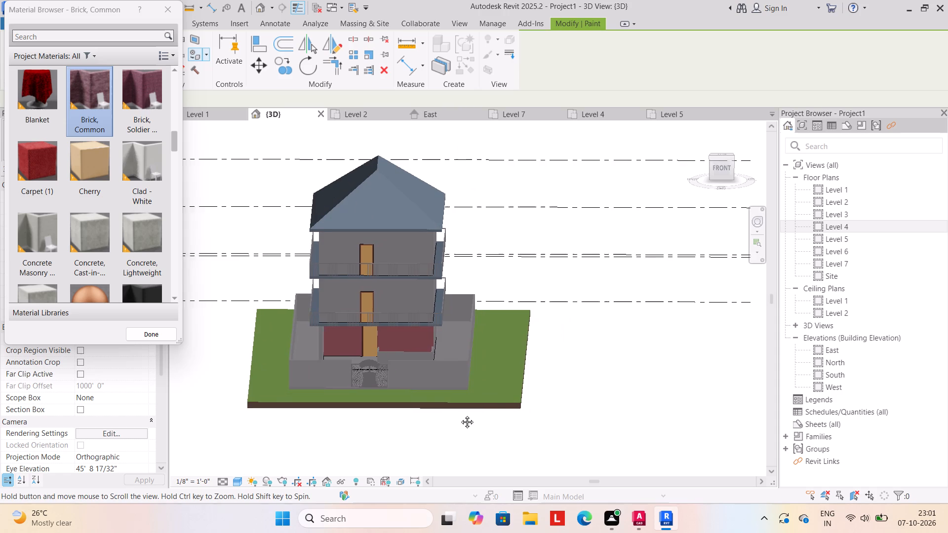
pyautogui.moveTo(460, 415); pyautogui.dragTo(466, 407, button='middle')
pyautogui.click(395, 282)
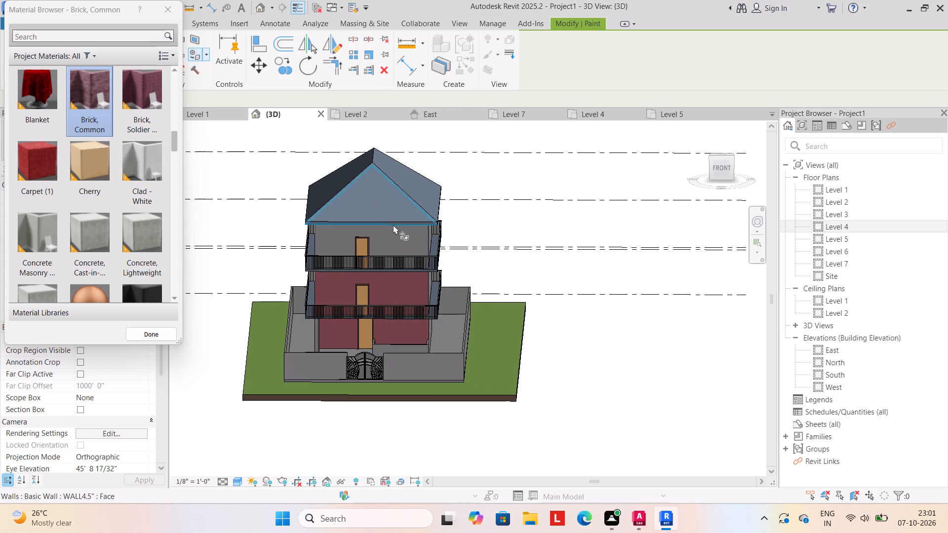
pyautogui.click(394, 230)
pyautogui.click(393, 239)
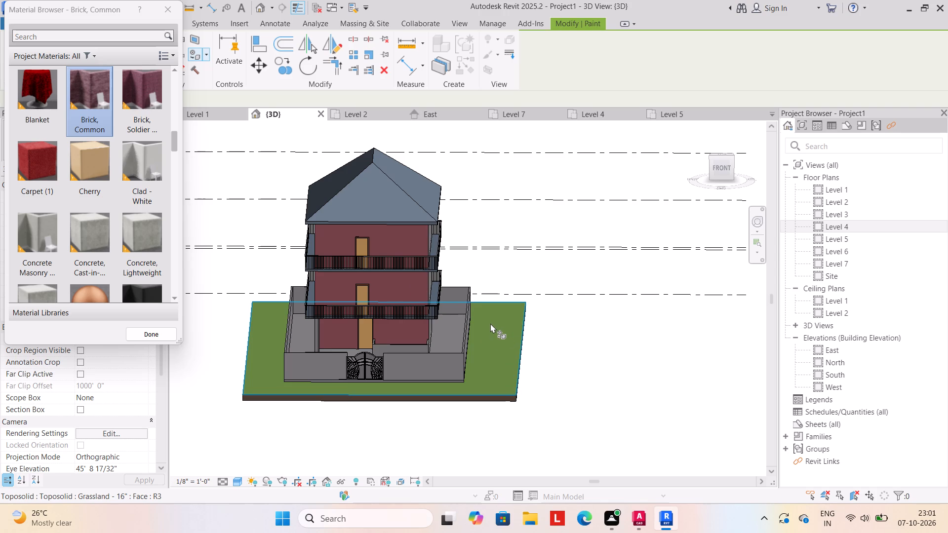
# Paint the right-side exterior wall faces on all three storeys with Brick, Common, including the short front sections of the upper floors.
pyautogui.keyDown('shift'); pyautogui.moveTo(542, 386); pyautogui.dragTo(464, 396, button='middle'); pyautogui.keyUp('shift')
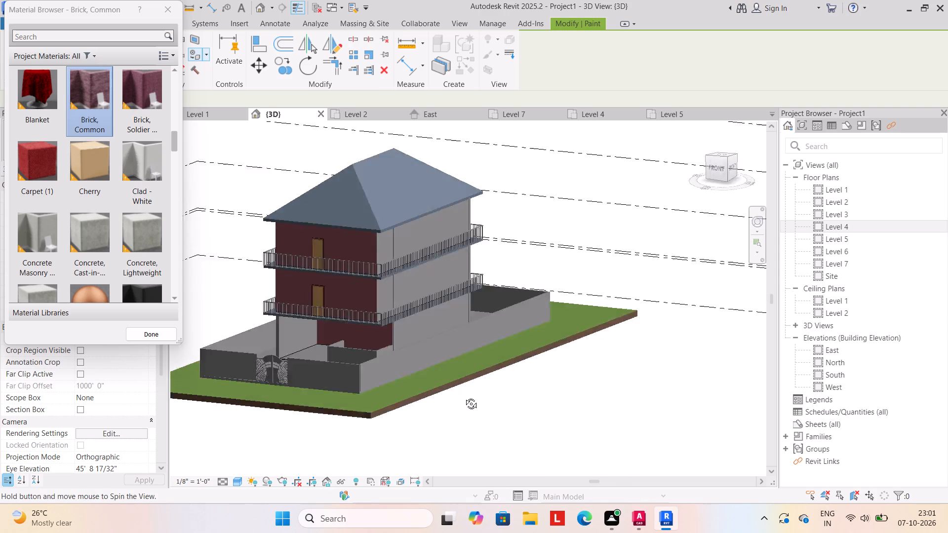
pyautogui.keyDown('shift'); pyautogui.moveTo(464, 396); pyautogui.dragTo(422, 405, button='middle'); pyautogui.keyUp('shift')
pyautogui.click(406, 329)
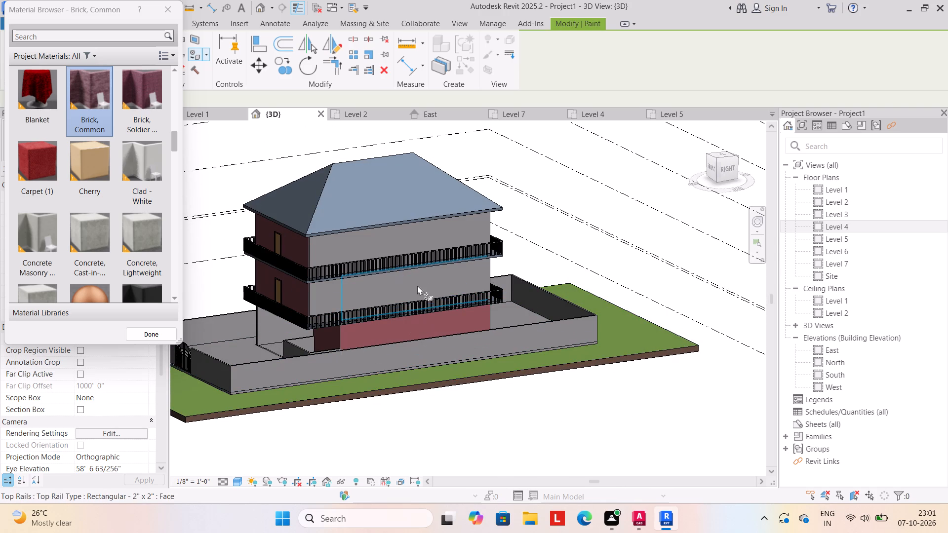
pyautogui.click(417, 278)
pyautogui.click(410, 242)
pyautogui.click(333, 289)
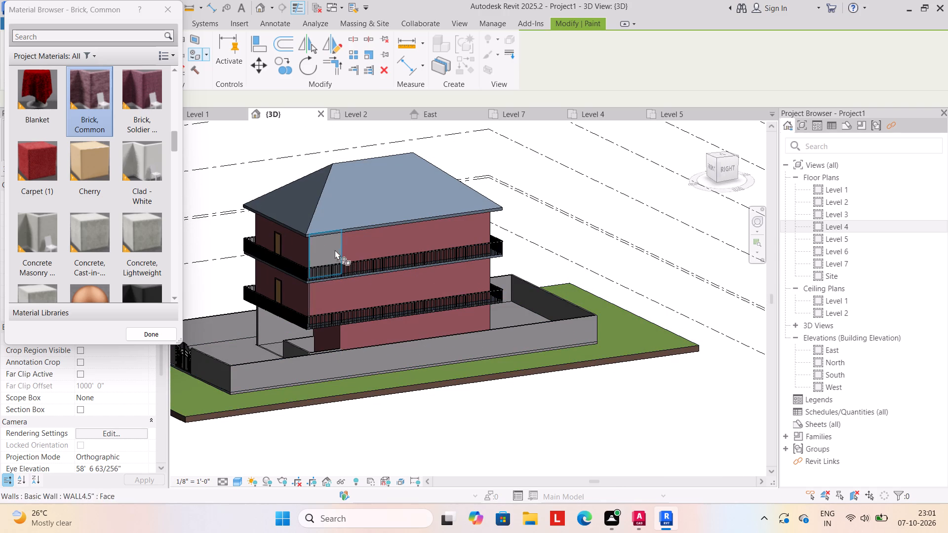
pyautogui.click(335, 250)
# Paint all rear exterior wall faces on the three storeys with Brick, Common.
pyautogui.keyDown('shift'); pyautogui.moveTo(500, 431); pyautogui.dragTo(236, 434, button='middle'); pyautogui.keyUp('shift')
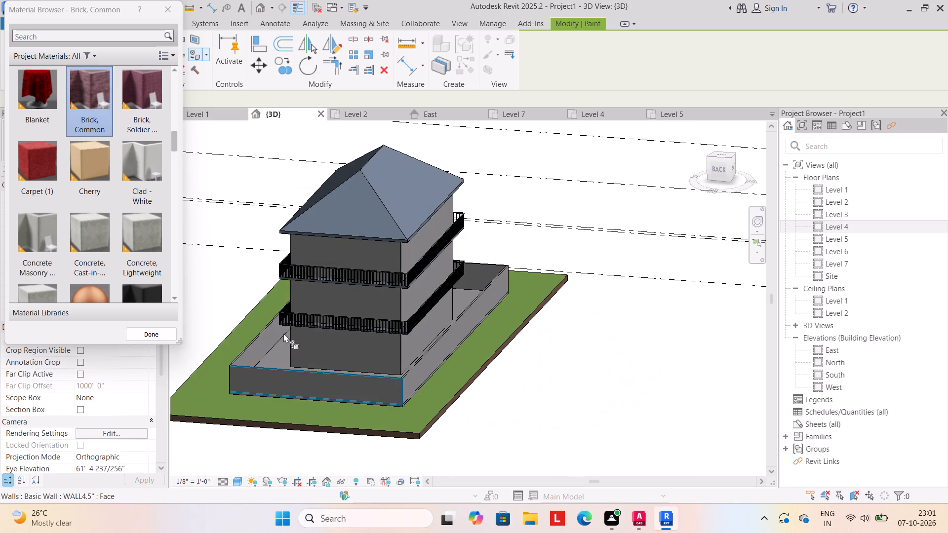
pyautogui.click(320, 348)
pyautogui.click(375, 356)
pyautogui.click(368, 307)
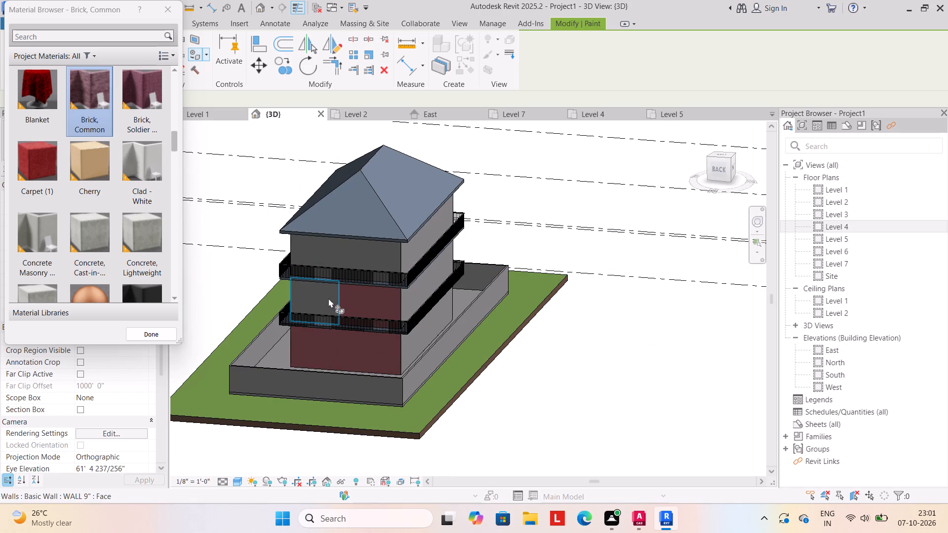
pyautogui.click(328, 298)
pyautogui.click(343, 260)
pyautogui.click(363, 252)
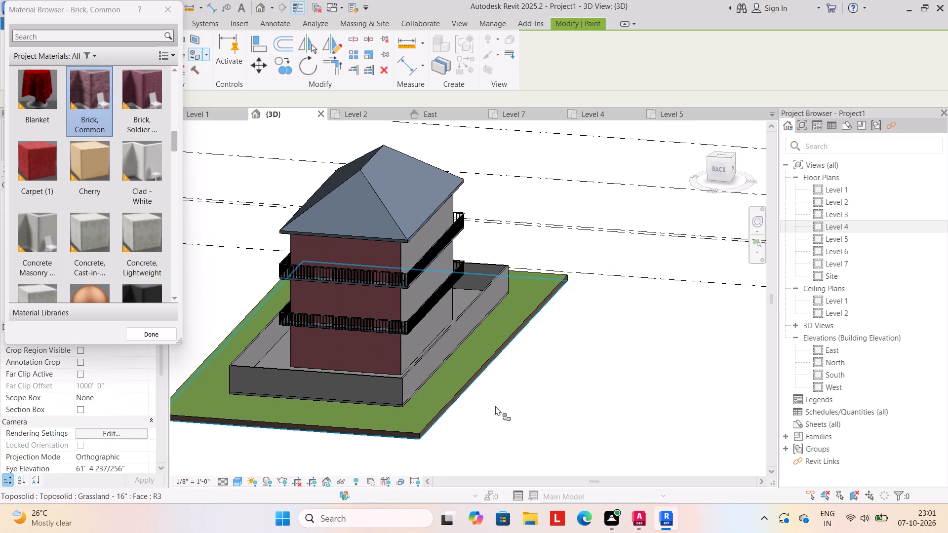
# Paint the left-side exterior wall faces on all three storeys with Brick, Common.
pyautogui.keyDown('shift'); pyautogui.moveTo(495, 407); pyautogui.dragTo(405, 427, button='middle'); pyautogui.keyUp('shift')
pyautogui.click(406, 333)
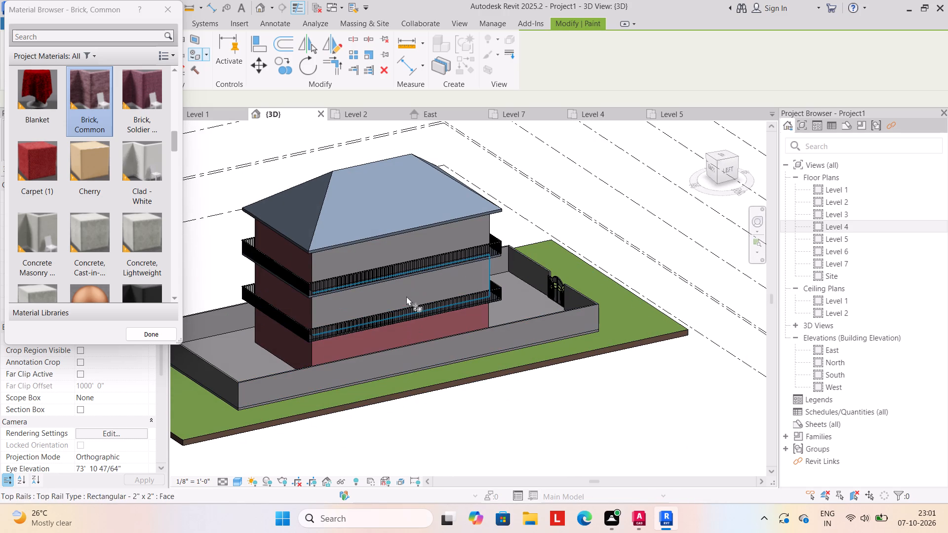
pyautogui.click(406, 296)
pyautogui.click(404, 251)
# Paint the inner face and front end of the ground-floor left wall at the open porch with Brick, Common.
pyautogui.keyDown('shift'); pyautogui.moveTo(435, 413); pyautogui.dragTo(215, 426, button='middle'); pyautogui.keyUp('shift')
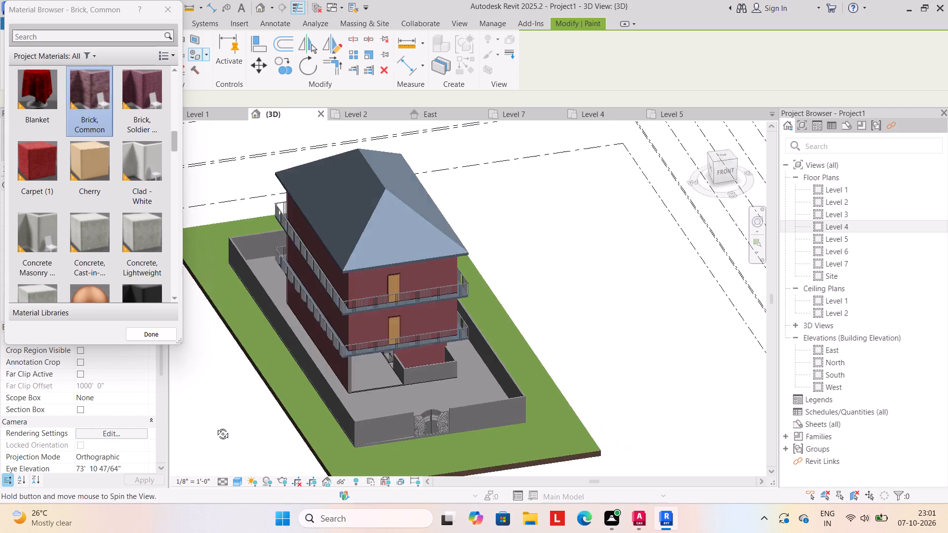
pyautogui.keyDown('shift'); pyautogui.moveTo(215, 426); pyautogui.dragTo(194, 377, button='middle'); pyautogui.keyUp('shift')
pyautogui.keyDown('shift'); pyautogui.moveTo(325, 347); pyautogui.dragTo(314, 394, button='middle'); pyautogui.keyUp('shift')
pyautogui.click(312, 360)
pyautogui.keyDown('shift'); pyautogui.moveTo(304, 392); pyautogui.dragTo(398, 391, button='middle'); pyautogui.keyUp('shift')
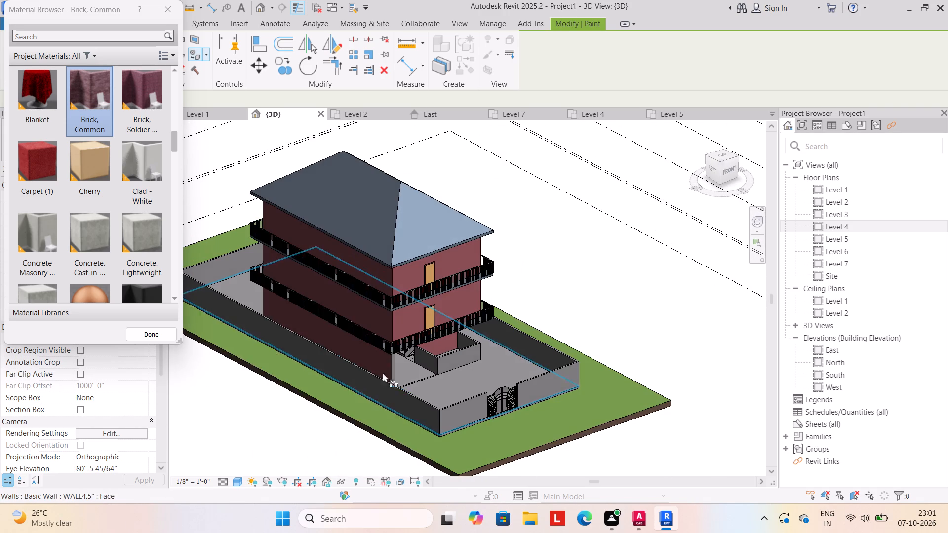
pyautogui.keyDown('shift'); pyautogui.moveTo(416, 388); pyautogui.dragTo(331, 391, button='middle'); pyautogui.keyUp('shift')
pyautogui.scroll(8, 306, 370)
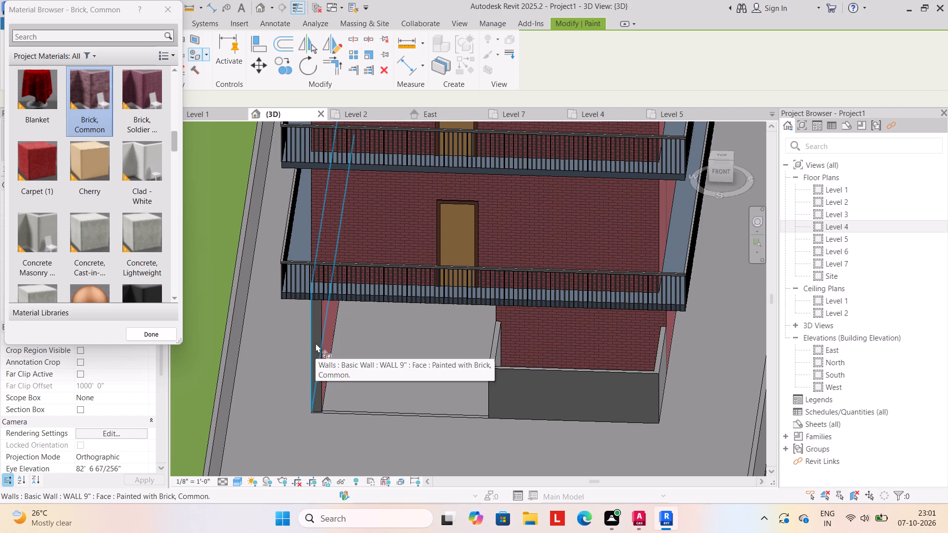
pyautogui.scroll(5, 316, 343)
pyautogui.click(314, 348)
pyautogui.scroll(-4, 313, 376)
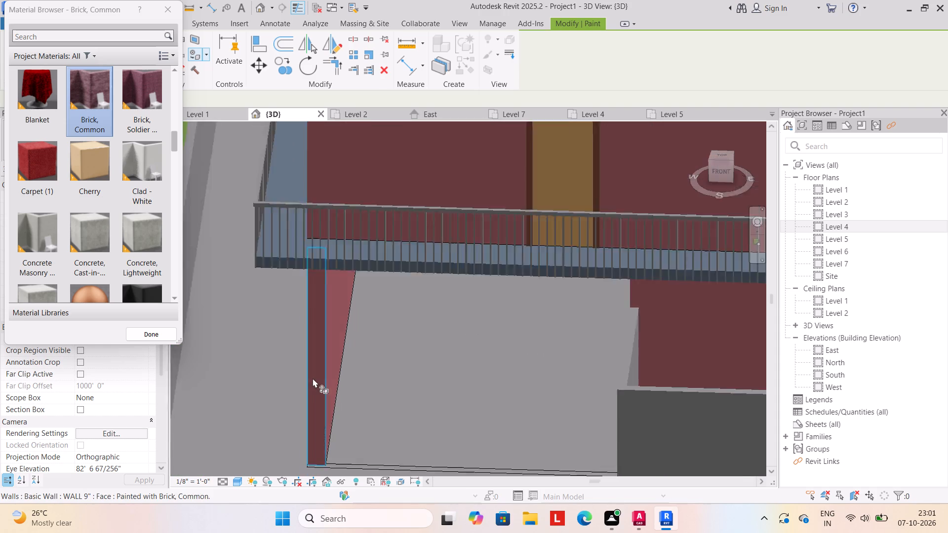
pyautogui.scroll(-4, 313, 379)
# Paint the front and both outer side faces of the low porch wall with Brick, Common.
pyautogui.click(458, 405)
pyautogui.keyDown('shift'); pyautogui.moveTo(487, 435); pyautogui.dragTo(461, 439, button='middle'); pyautogui.keyUp('shift')
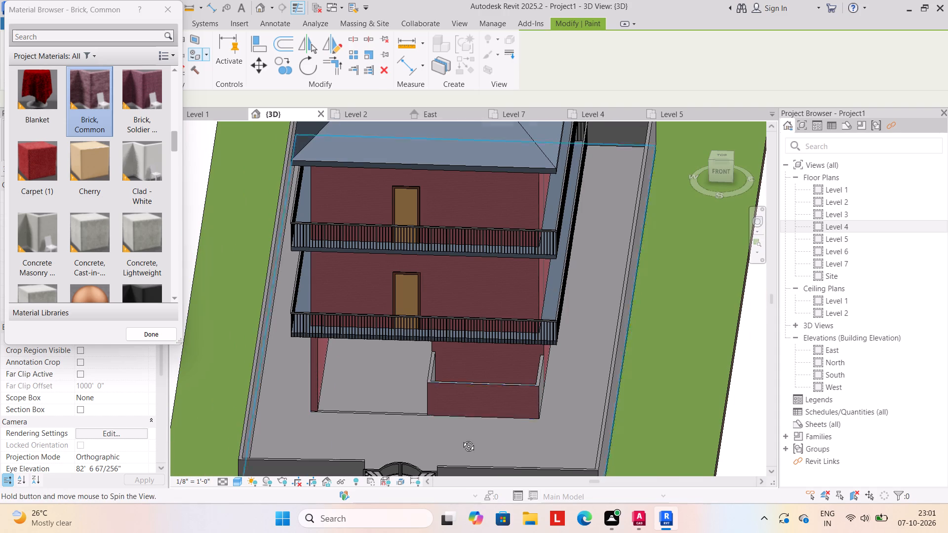
pyautogui.keyDown('shift'); pyautogui.moveTo(461, 439); pyautogui.dragTo(361, 438, button='middle'); pyautogui.keyUp('shift')
pyautogui.click(335, 372)
pyautogui.keyDown('shift'); pyautogui.moveTo(397, 424); pyautogui.dragTo(445, 428, button='middle'); pyautogui.keyUp('shift')
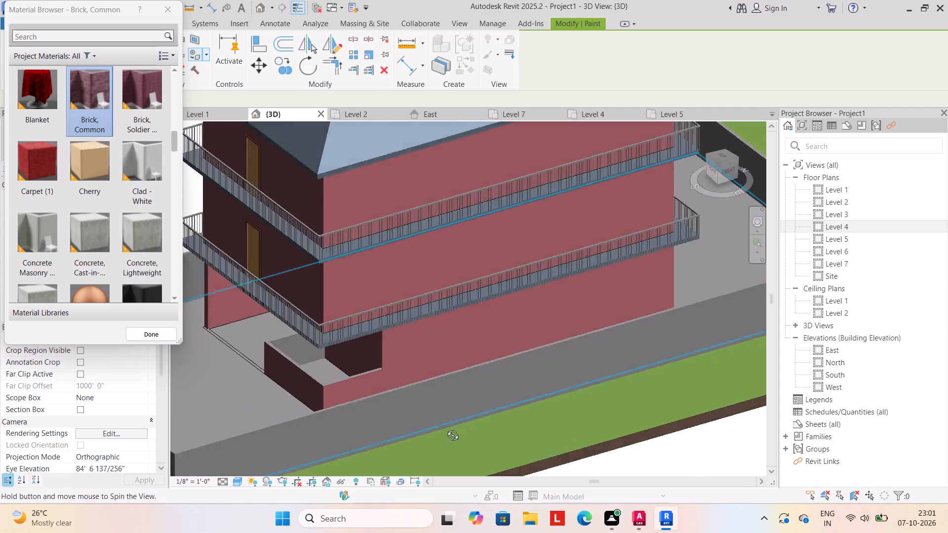
pyautogui.keyDown('shift'); pyautogui.moveTo(445, 428); pyautogui.dragTo(580, 425, button='middle'); pyautogui.keyUp('shift')
pyautogui.keyDown('shift'); pyautogui.moveTo(470, 412); pyautogui.dragTo(586, 421); pyautogui.keyUp('shift')
pyautogui.keyDown('shift'); pyautogui.moveTo(482, 451); pyautogui.dragTo(607, 460, button='middle'); pyautogui.keyUp('shift')
pyautogui.click(642, 360)
# Paint all four sloping faces of the hip roof with the Cherry material.
pyautogui.keyDown('shift'); pyautogui.moveTo(643, 407); pyautogui.dragTo(584, 421, button='middle'); pyautogui.keyUp('shift')
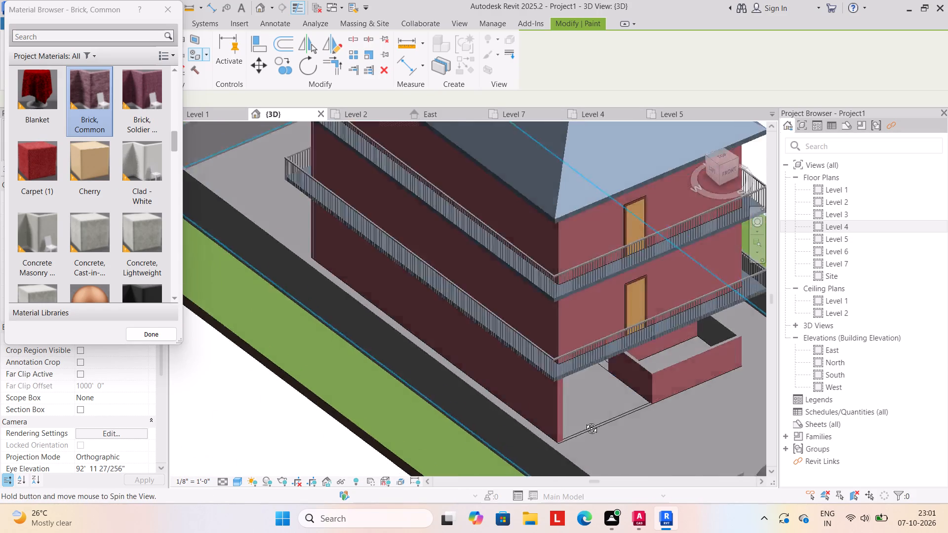
pyautogui.keyDown('shift'); pyautogui.moveTo(584, 421); pyautogui.dragTo(446, 419, button='middle'); pyautogui.keyUp('shift')
pyautogui.keyDown('shift'); pyautogui.moveTo(381, 413); pyautogui.dragTo(492, 405, button='middle'); pyautogui.keyUp('shift')
pyautogui.scroll(-1, 482, 399)
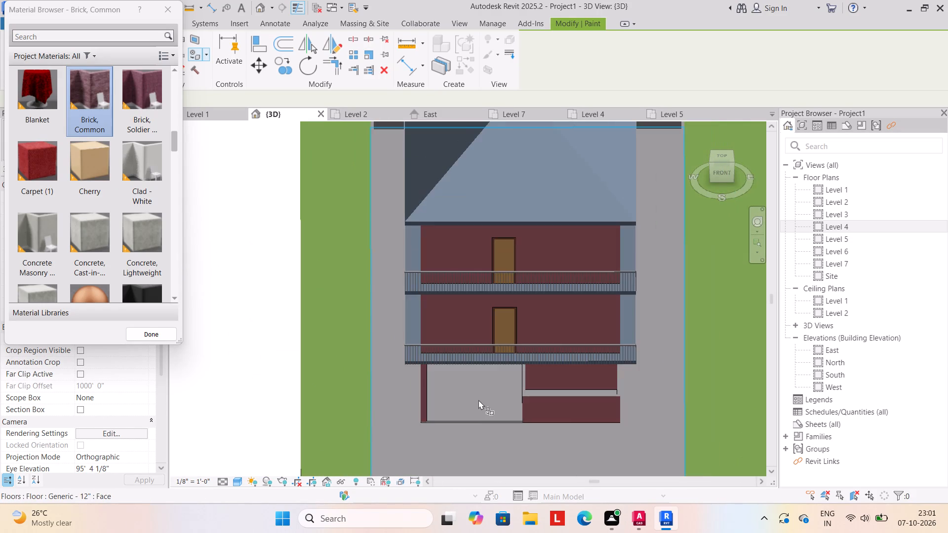
pyautogui.scroll(-1, 471, 401)
pyautogui.moveTo(465, 404); pyautogui.dragTo(387, 437, button='middle')
pyautogui.keyDown('shift'); pyautogui.moveTo(388, 437); pyautogui.dragTo(388, 412, button='middle'); pyautogui.keyUp('shift')
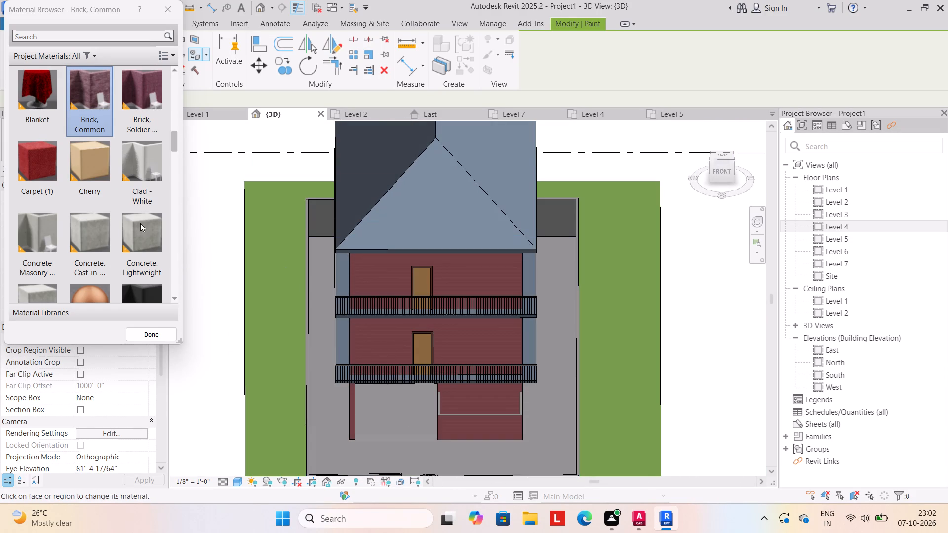
pyautogui.click(77, 148)
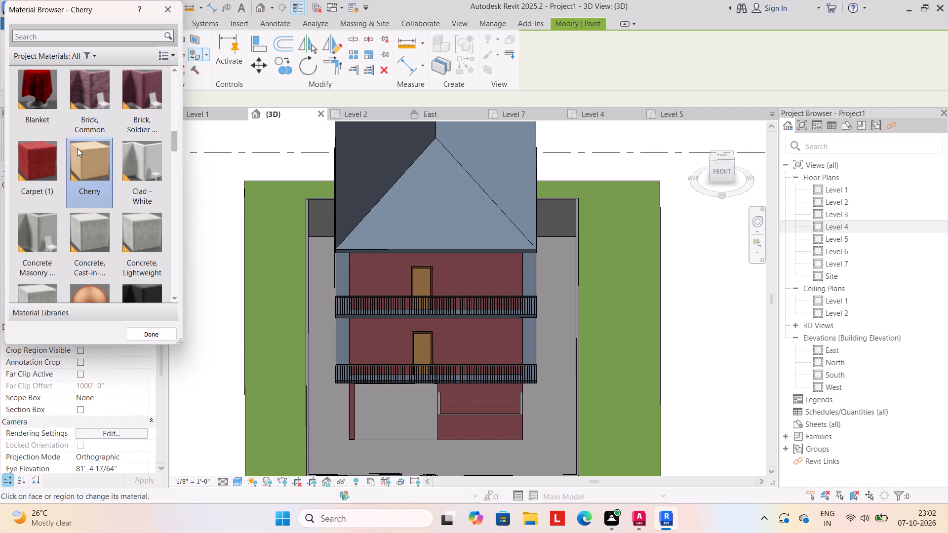
pyautogui.click(419, 226)
pyautogui.keyDown('shift'); pyautogui.moveTo(528, 285); pyautogui.dragTo(364, 337, button='middle'); pyautogui.keyUp('shift')
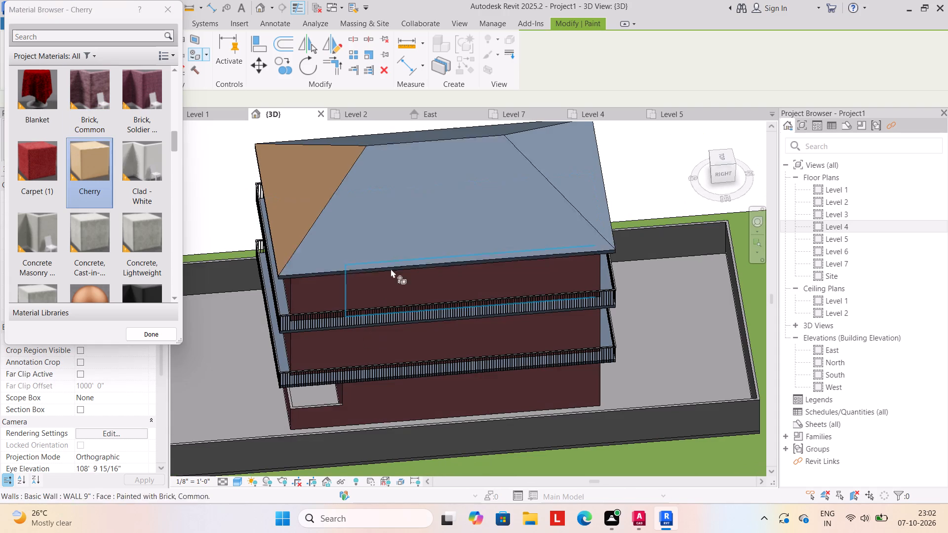
pyautogui.click(391, 216)
pyautogui.keyDown('shift'); pyautogui.moveTo(629, 306); pyautogui.dragTo(441, 328, button='middle'); pyautogui.keyUp('shift')
pyautogui.click(461, 299)
pyautogui.keyDown('shift'); pyautogui.moveTo(525, 353); pyautogui.dragTo(432, 360, button='middle'); pyautogui.keyUp('shift')
pyautogui.click(462, 292)
# Browse the project materials from a front view of the house for a compound wall finish.
pyautogui.keyDown('shift'); pyautogui.moveTo(624, 383); pyautogui.dragTo(289, 427, button='middle'); pyautogui.keyUp('shift')
pyautogui.scroll(-3, 302, 400)
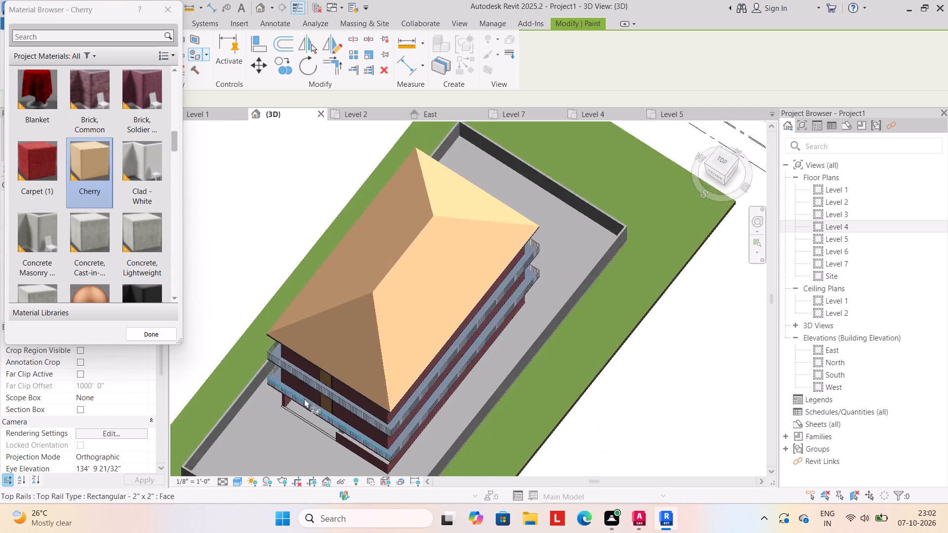
pyautogui.moveTo(316, 390); pyautogui.dragTo(350, 326, button='middle')
pyautogui.keyDown('shift'); pyautogui.scroll(1, 347, 331); pyautogui.keyUp('shift')
pyautogui.keyDown('shift'); pyautogui.moveTo(380, 412); pyautogui.dragTo(422, 362, button='middle'); pyautogui.keyUp('shift')
pyautogui.scroll(-1, 426, 401)
pyautogui.moveTo(426, 401); pyautogui.dragTo(426, 368, button='middle')
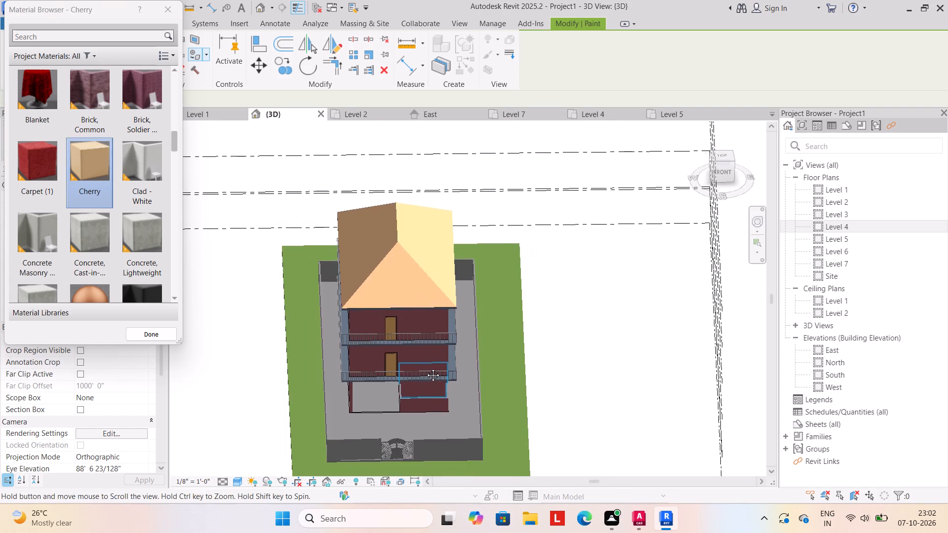
pyautogui.moveTo(426, 368); pyautogui.dragTo(428, 359, button='middle')
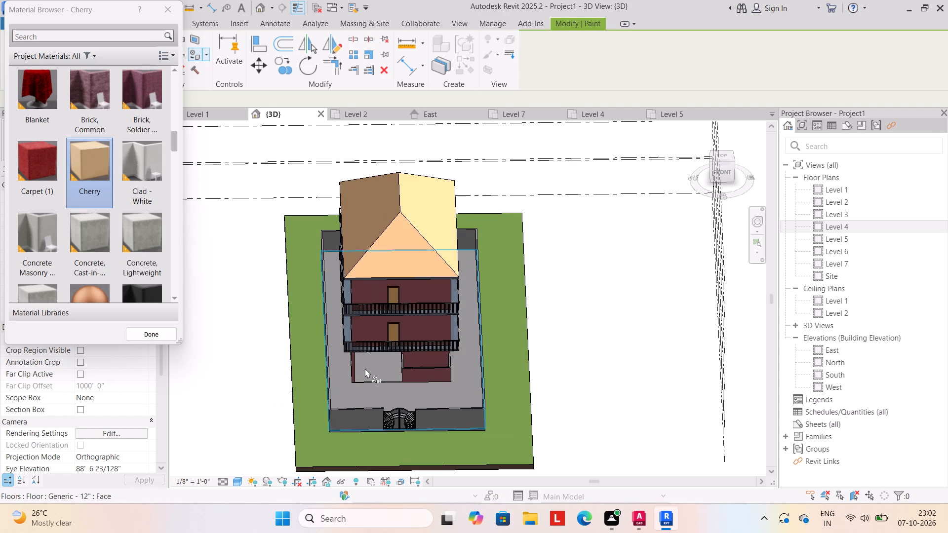
pyautogui.scroll(-11, 82, 246)
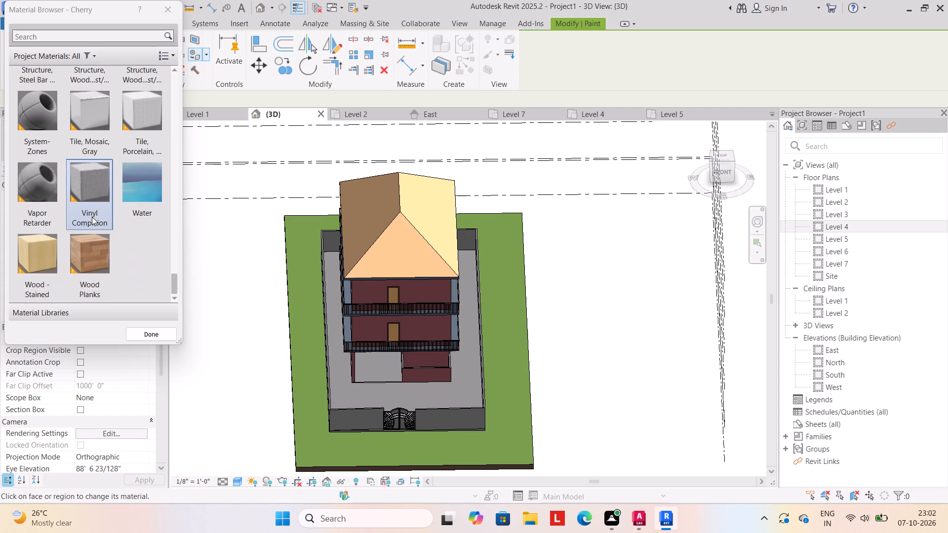
pyautogui.scroll(-5, 91, 217)
pyautogui.scroll(4, 130, 150)
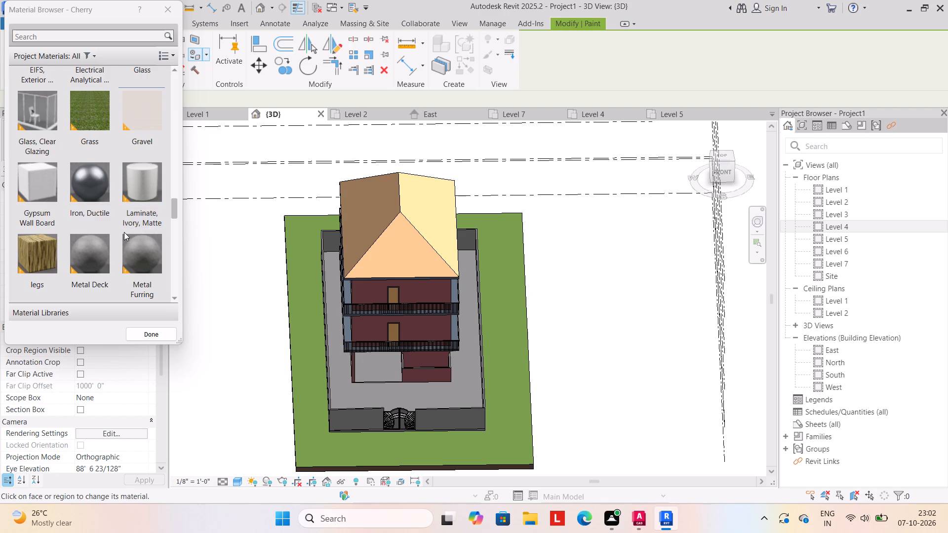
pyautogui.scroll(14, 124, 232)
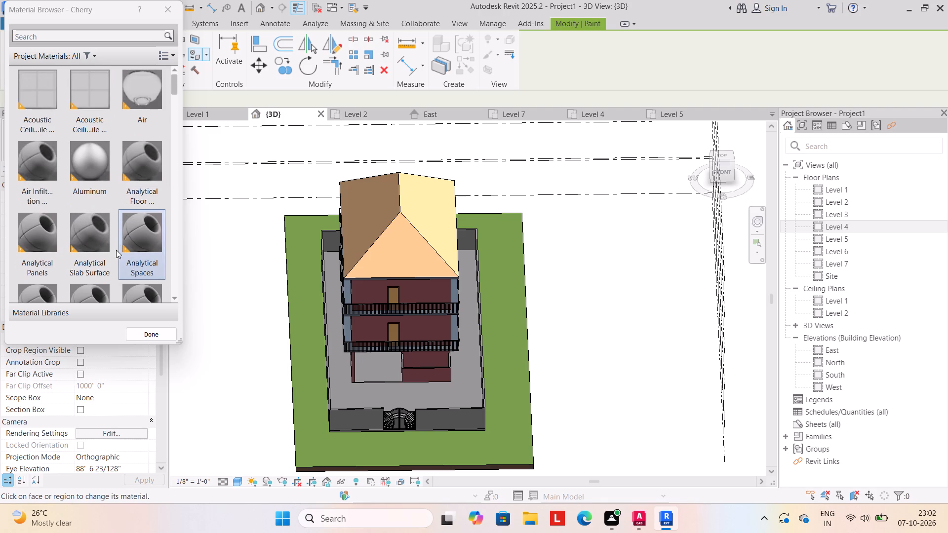
pyautogui.scroll(-5, 141, 129)
pyautogui.scroll(5, 137, 133)
pyautogui.scroll(-6, 123, 158)
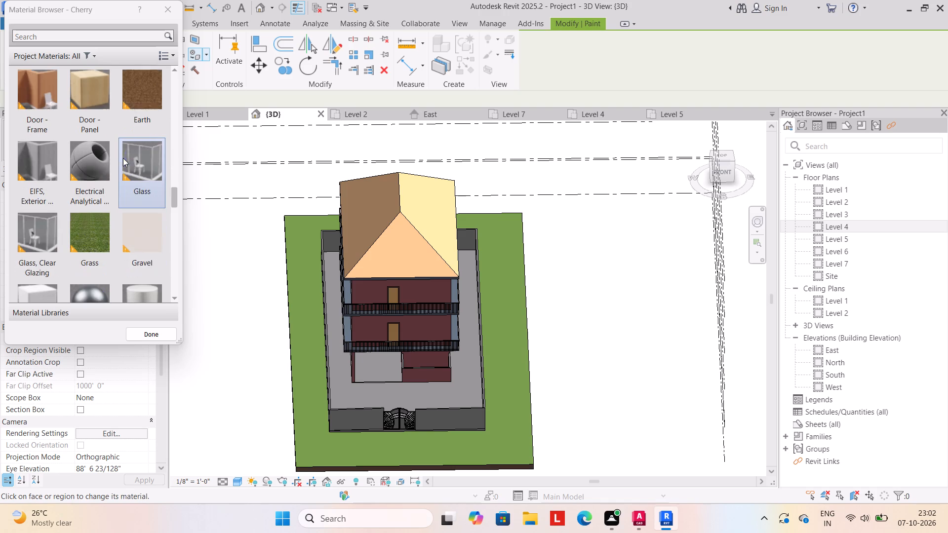
pyautogui.scroll(-6, 122, 155)
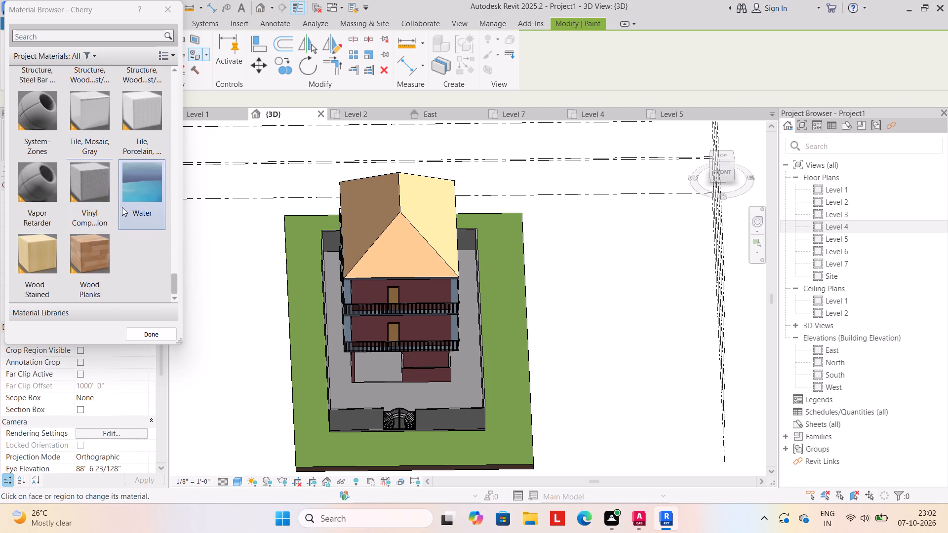
pyautogui.scroll(3, 121, 207)
pyautogui.scroll(-5, 117, 212)
pyautogui.scroll(6, 117, 212)
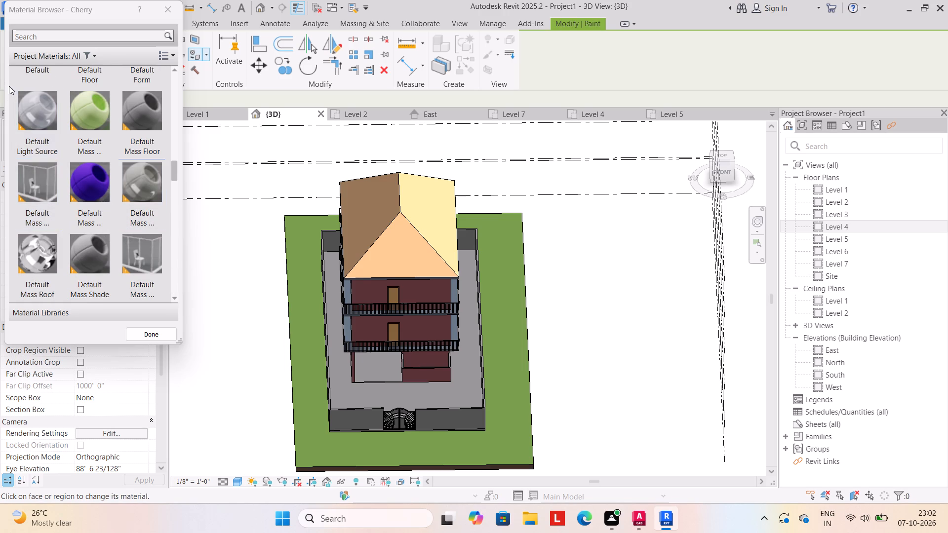
pyautogui.scroll(11, 84, 184)
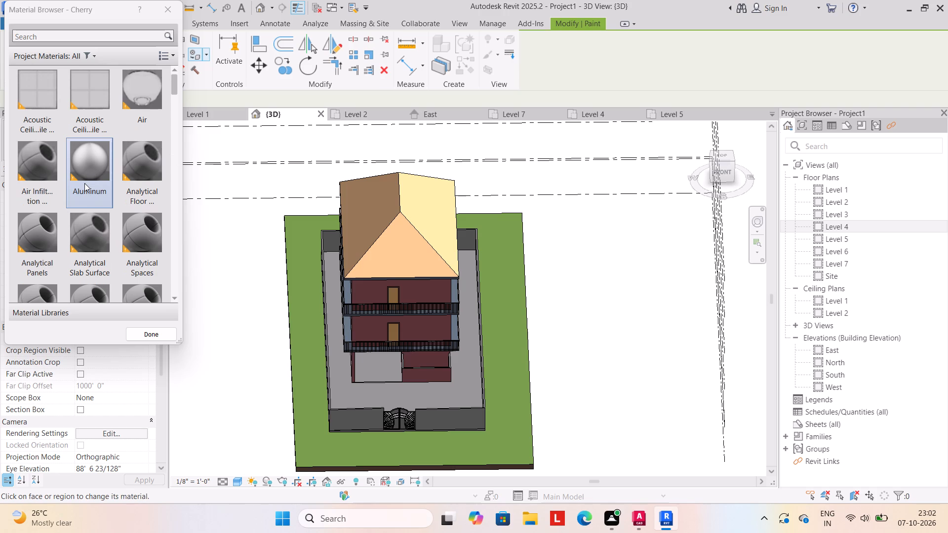
pyautogui.scroll(6, 84, 183)
pyautogui.scroll(-3, 84, 183)
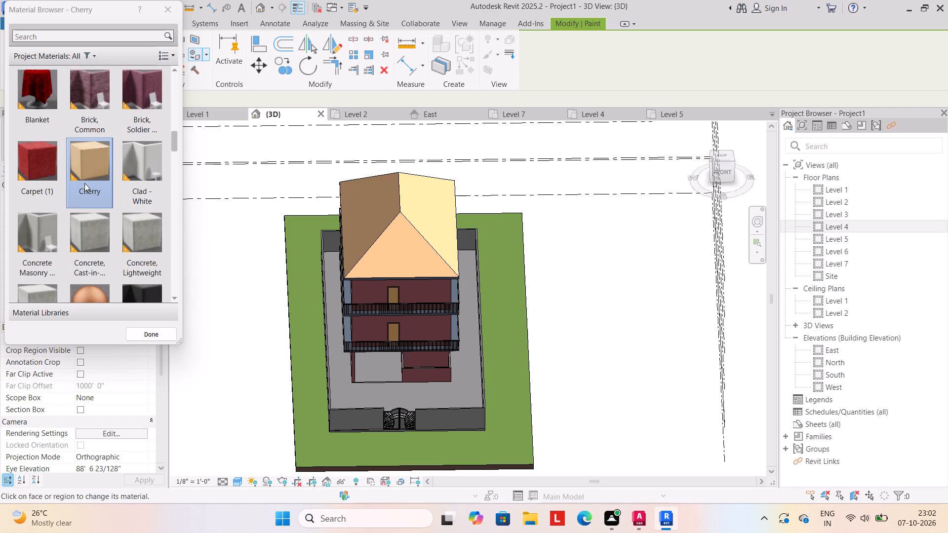
pyautogui.scroll(1, 84, 183)
pyautogui.scroll(-1, 84, 183)
pyautogui.scroll(1, 84, 183)
pyautogui.scroll(-4, 84, 183)
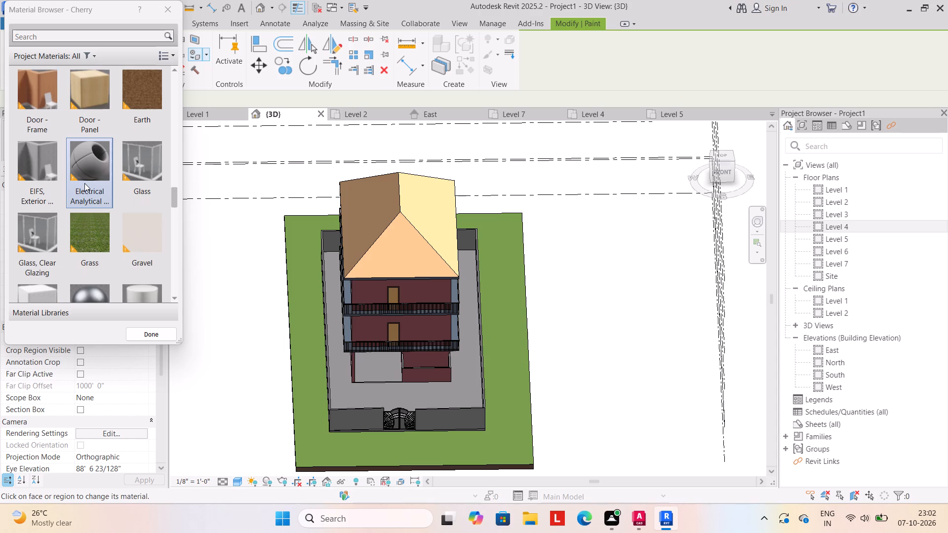
pyautogui.scroll(1, 84, 183)
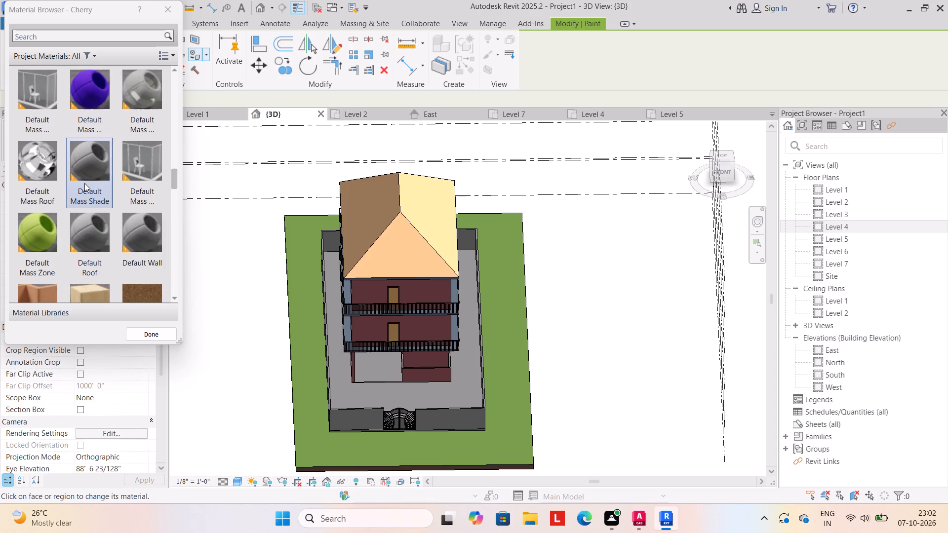
pyautogui.scroll(1, 84, 183)
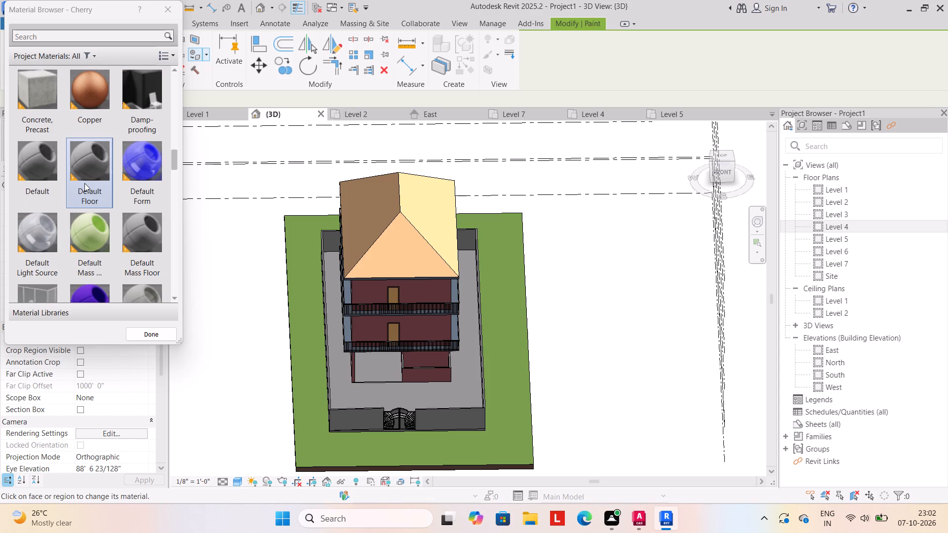
pyautogui.scroll(-4, 84, 183)
pyautogui.scroll(7, 84, 183)
pyautogui.scroll(-3, 84, 183)
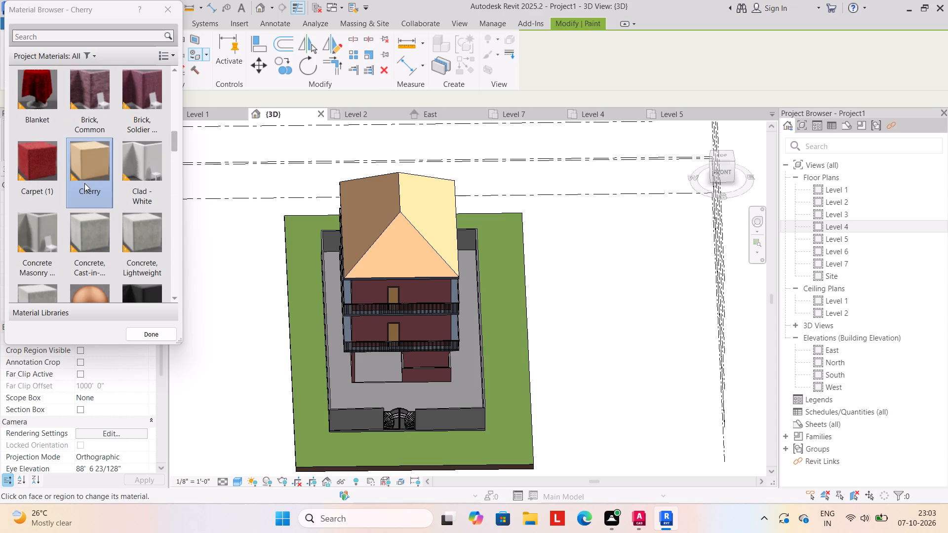
pyautogui.scroll(-2, 84, 183)
pyautogui.scroll(4, 84, 183)
pyautogui.scroll(-4, 84, 183)
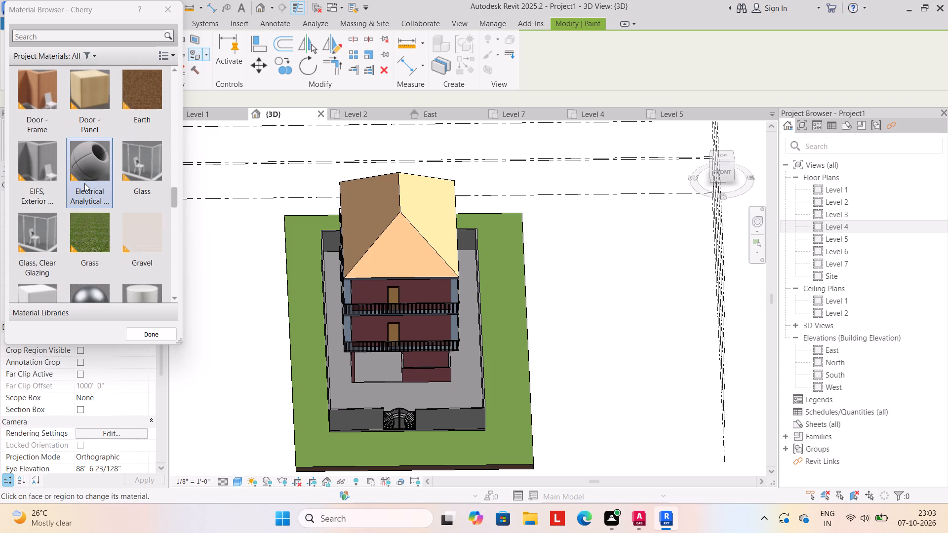
pyautogui.scroll(4, 84, 183)
pyautogui.scroll(-5, 84, 183)
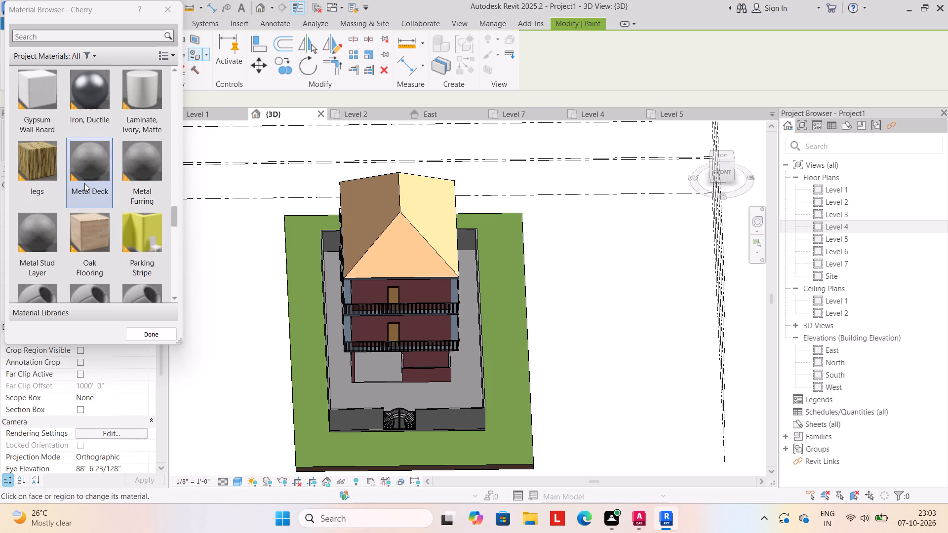
pyautogui.scroll(-2, 84, 183)
pyautogui.scroll(2, 84, 183)
pyautogui.scroll(-3, 103, 203)
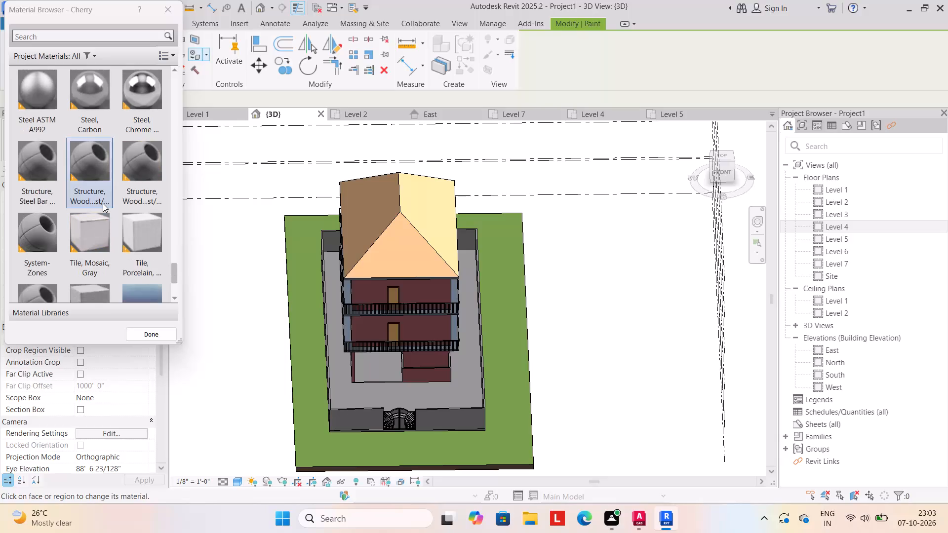
pyautogui.scroll(-4, 128, 221)
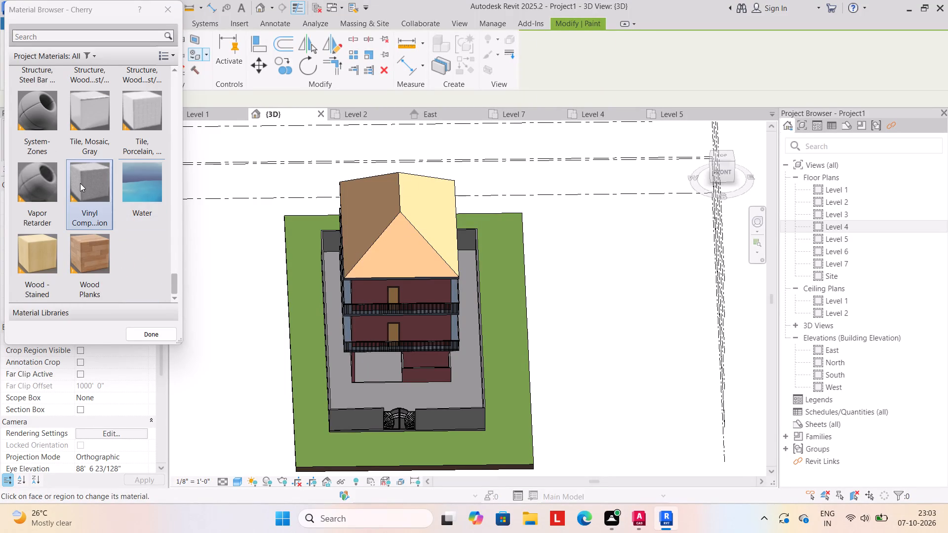
pyautogui.scroll(2, 80, 183)
pyautogui.scroll(-1, 80, 183)
pyautogui.scroll(4, 80, 183)
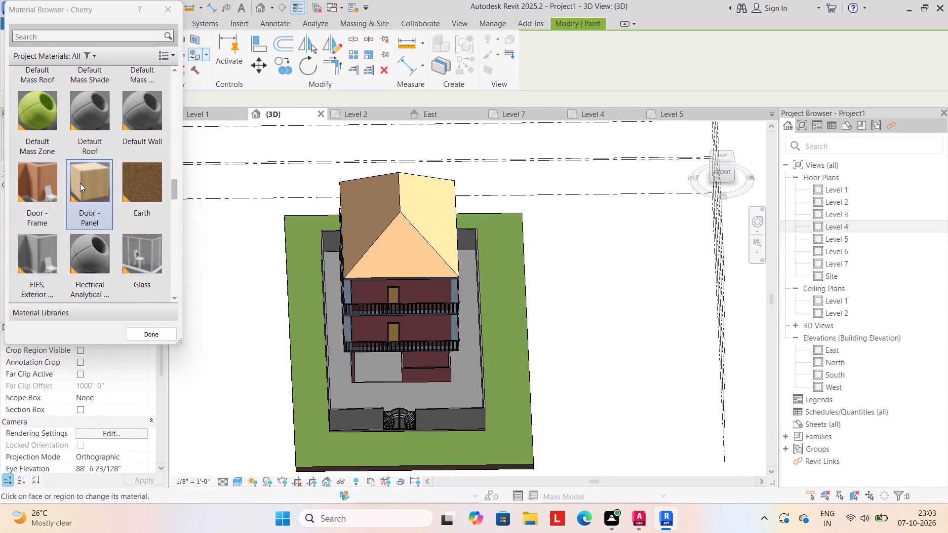
pyautogui.scroll(3, 80, 183)
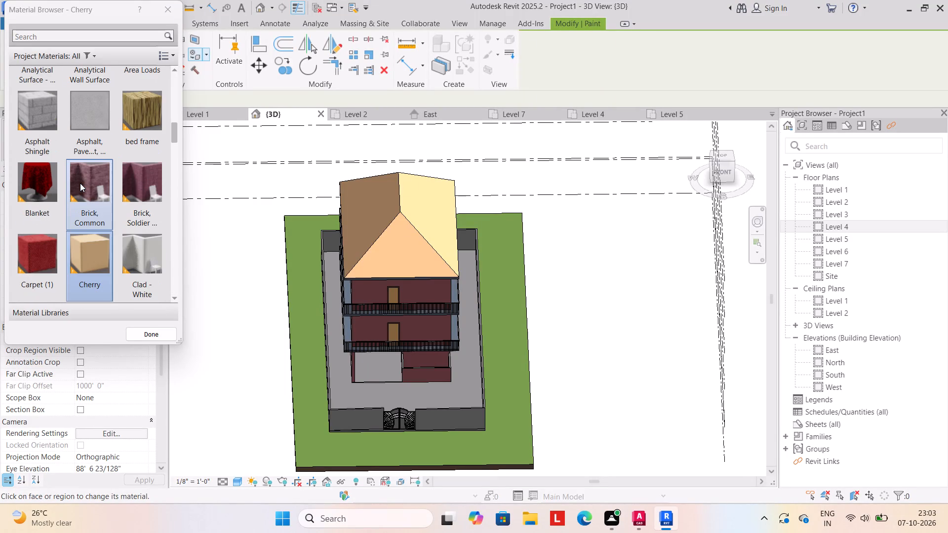
pyautogui.scroll(5, 98, 151)
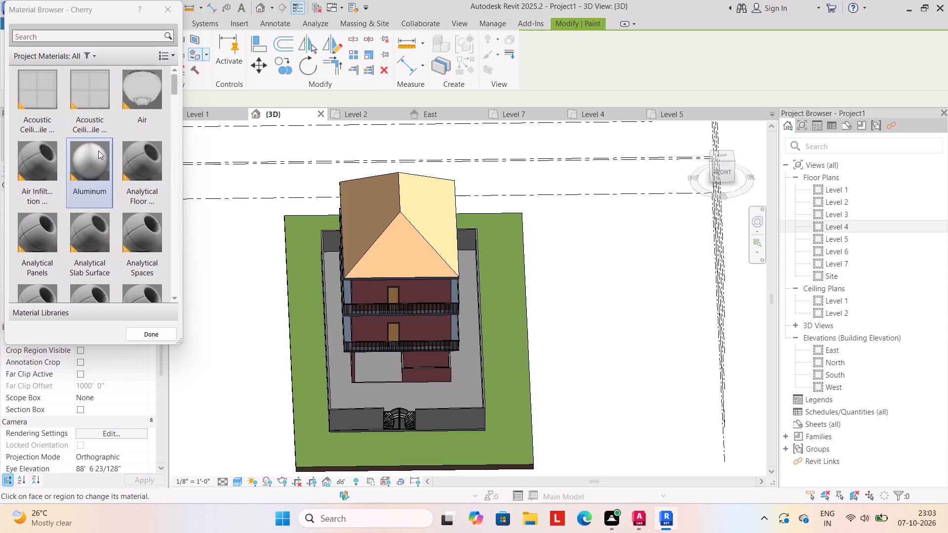
pyautogui.scroll(4, 98, 151)
pyautogui.scroll(-1, 98, 151)
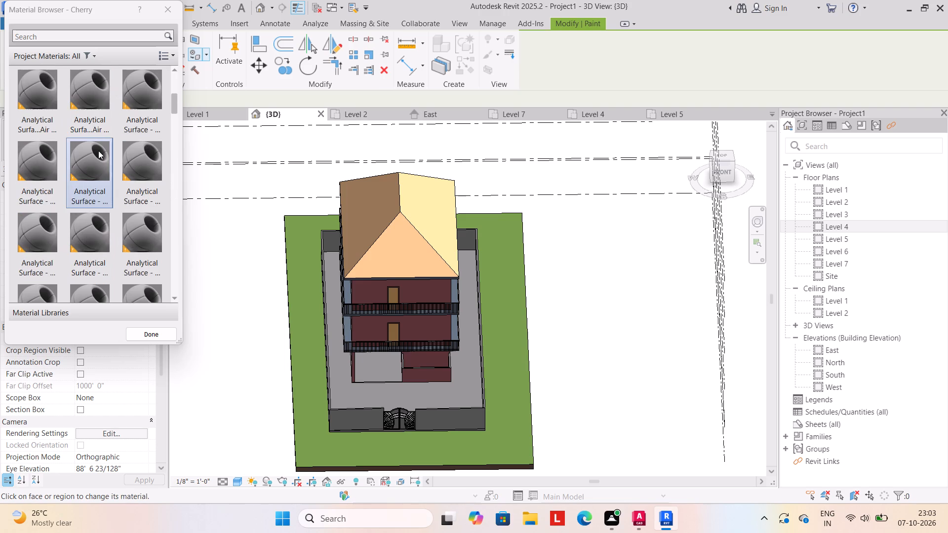
pyautogui.scroll(-1, 98, 151)
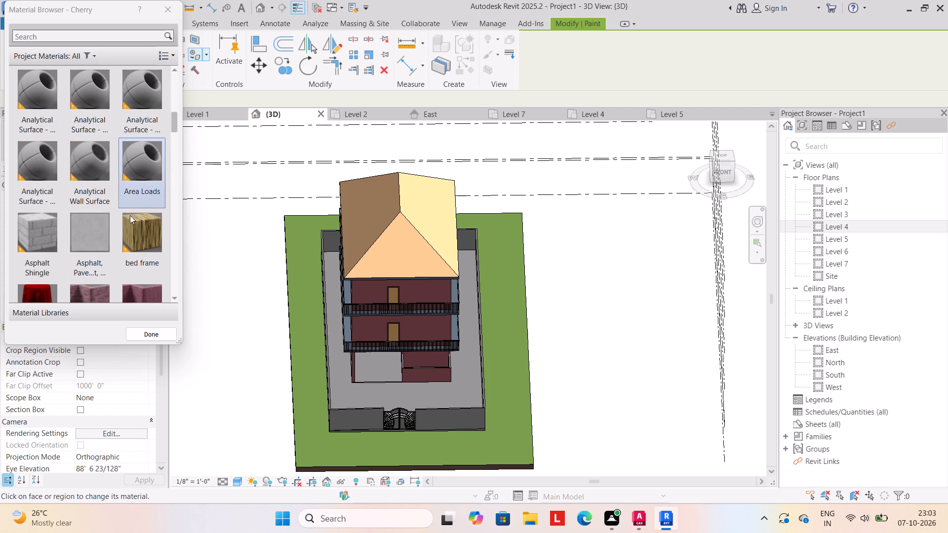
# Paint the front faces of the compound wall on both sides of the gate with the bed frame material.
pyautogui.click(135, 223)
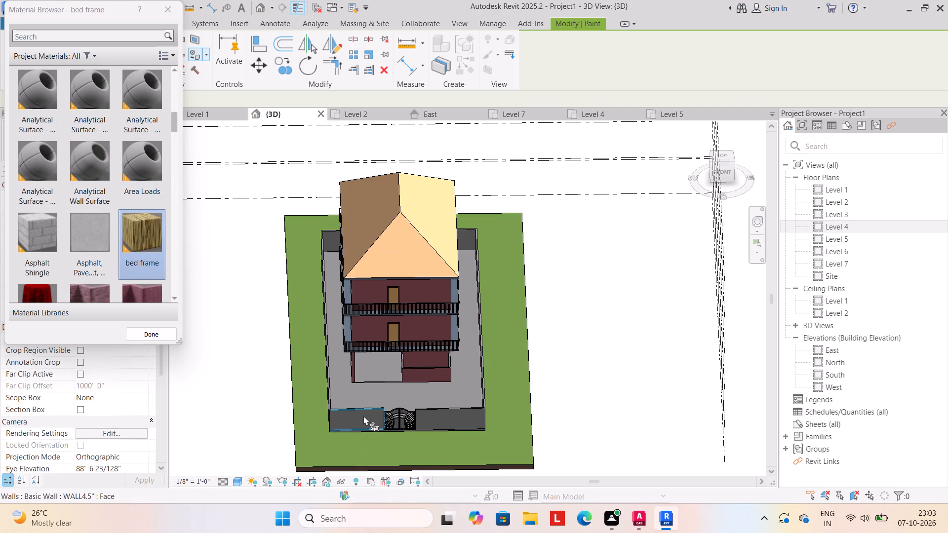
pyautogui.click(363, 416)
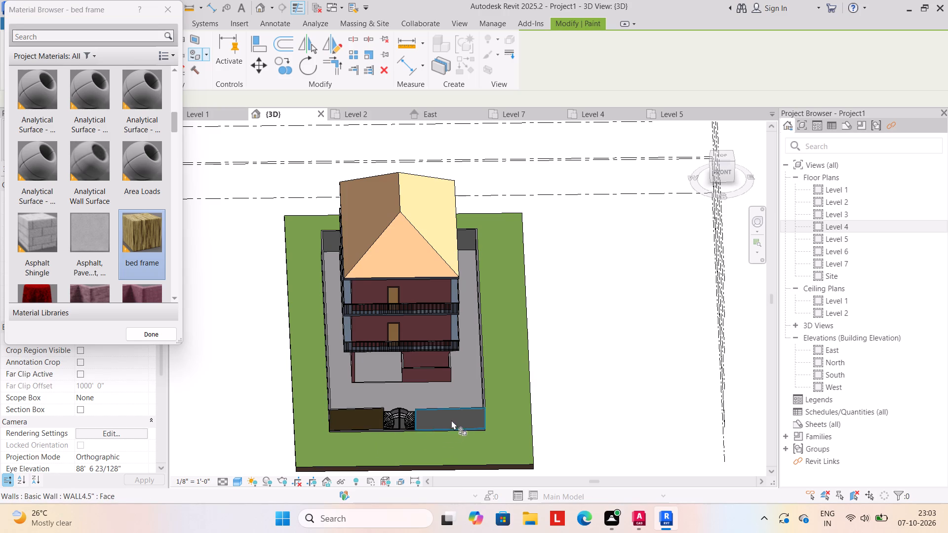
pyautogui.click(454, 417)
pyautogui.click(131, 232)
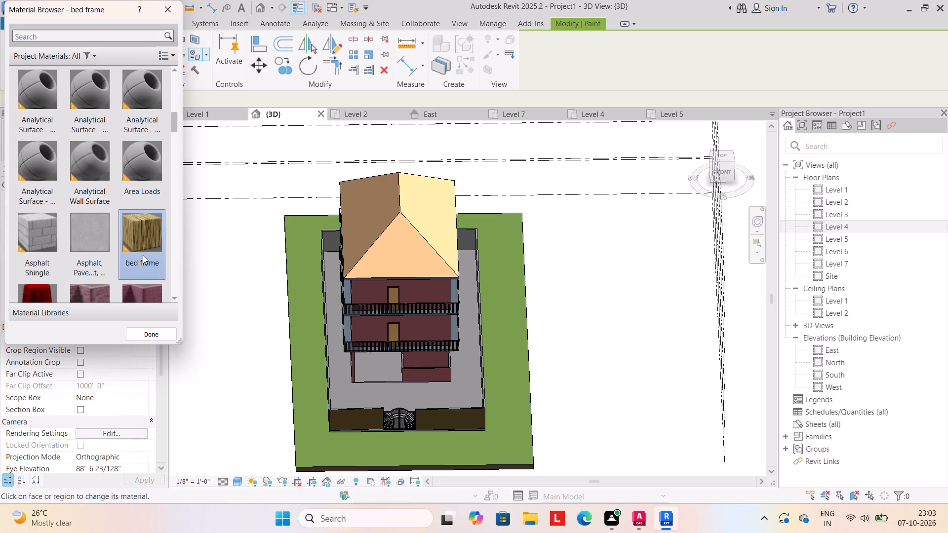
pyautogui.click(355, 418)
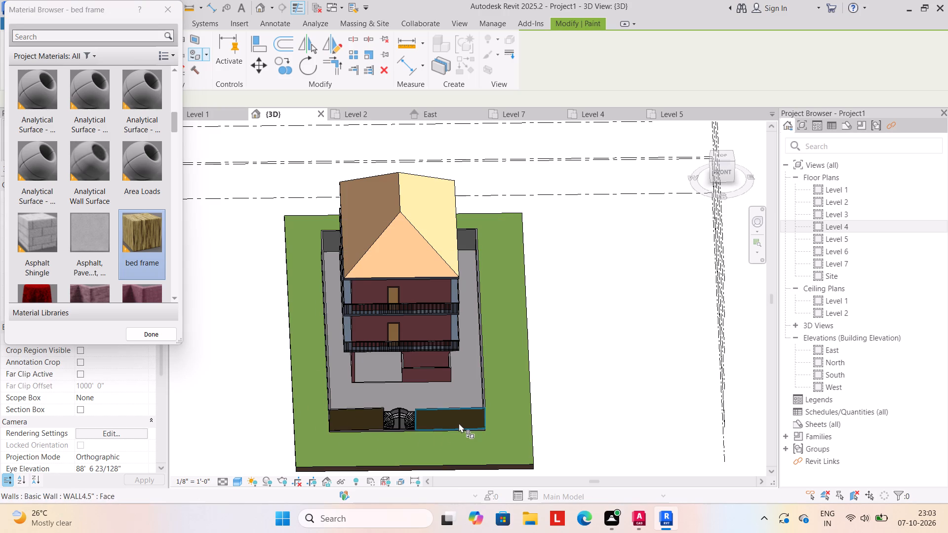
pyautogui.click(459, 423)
# Paint the front faces of the compound wall on both sides of the gate with the sheets material.
pyautogui.scroll(-2, 117, 238)
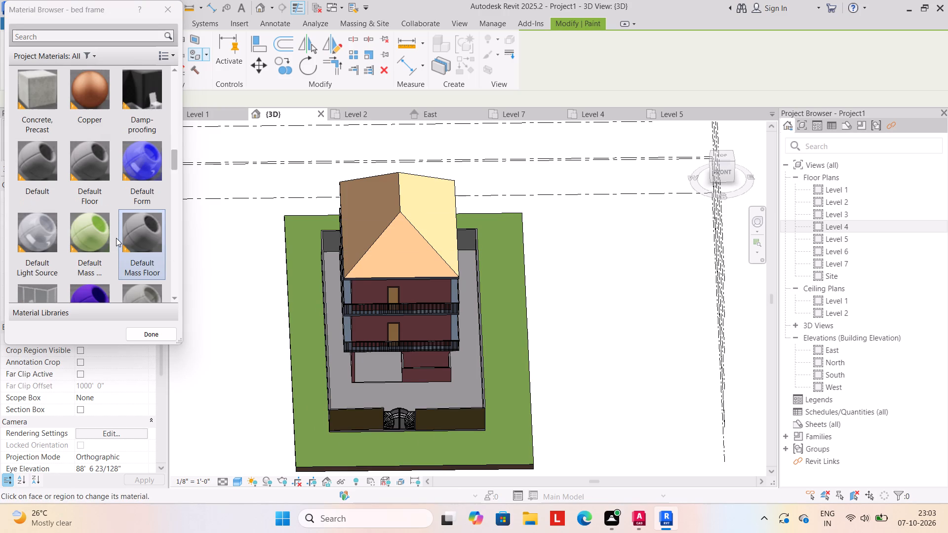
pyautogui.scroll(-2, 116, 238)
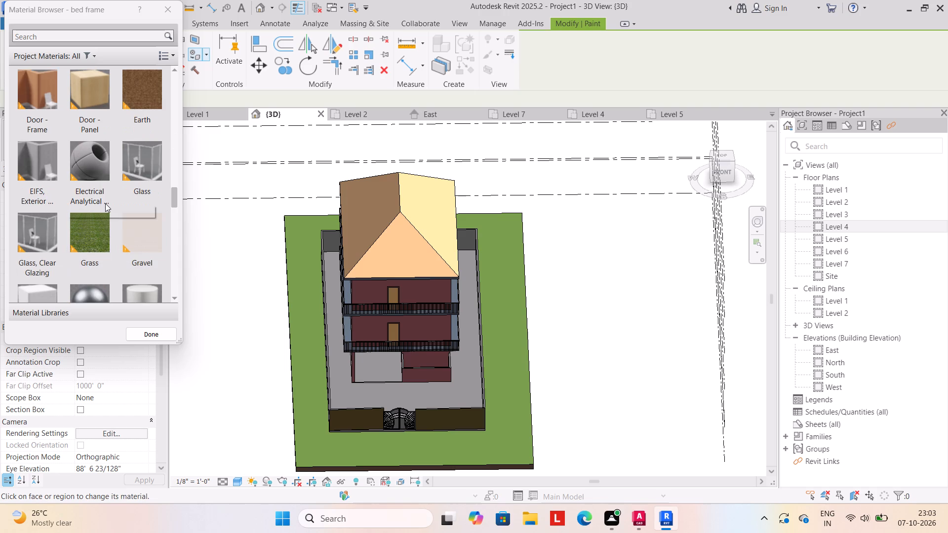
pyautogui.scroll(-2, 105, 203)
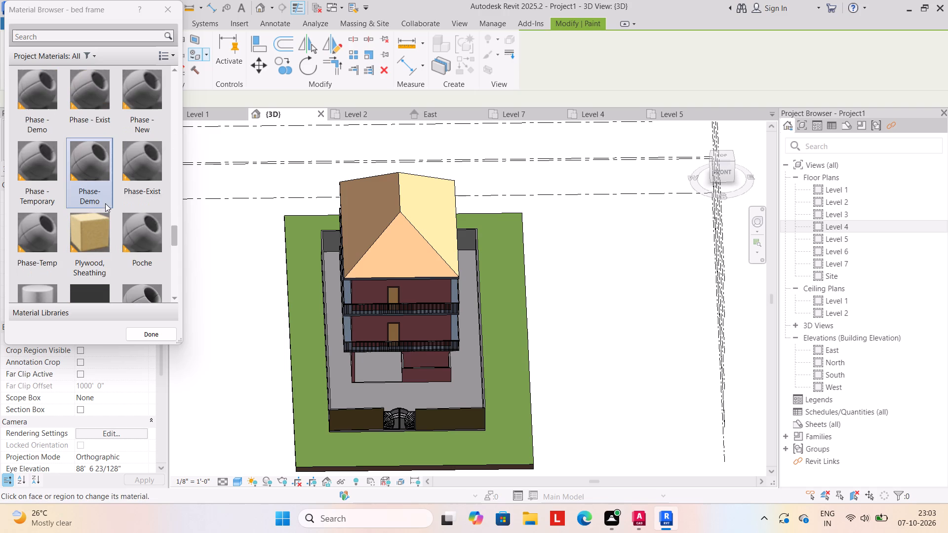
pyautogui.scroll(-1, 105, 203)
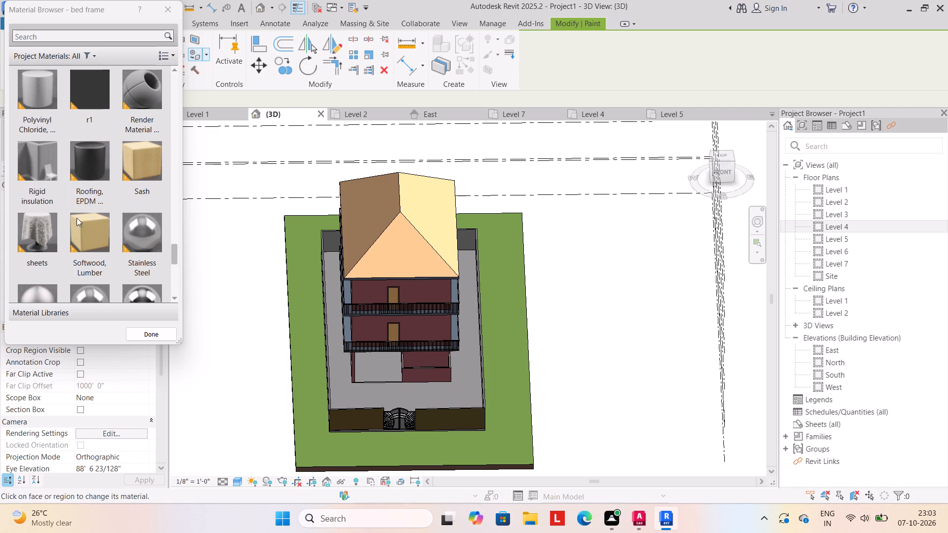
pyautogui.click(41, 231)
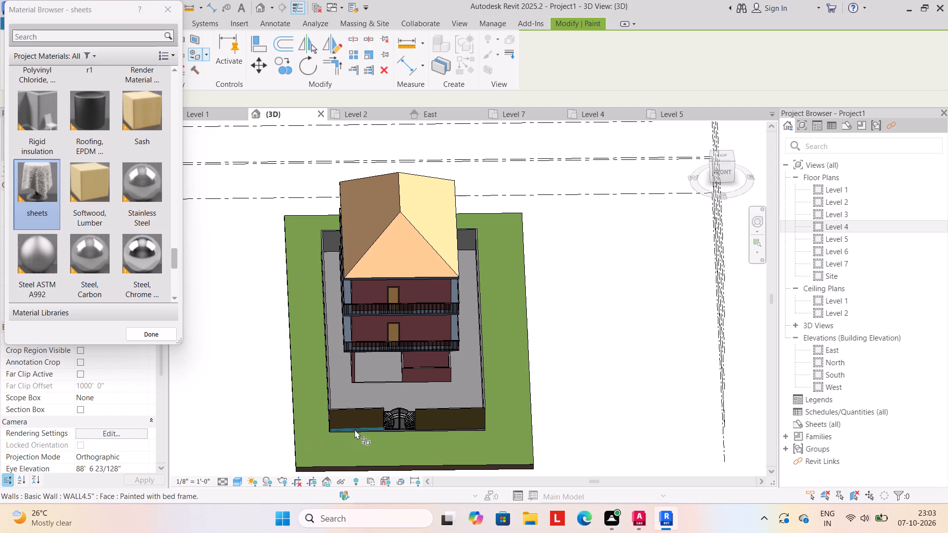
pyautogui.click(360, 419)
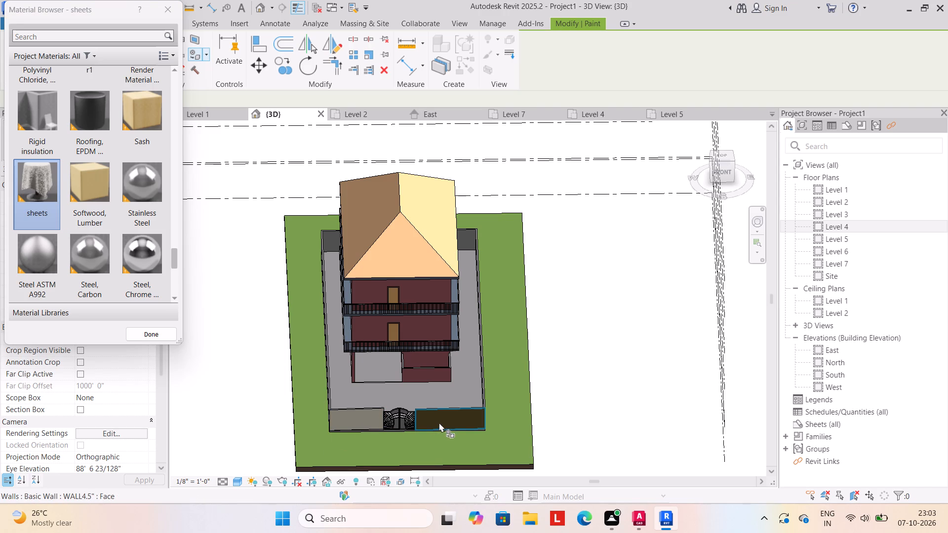
pyautogui.click(441, 419)
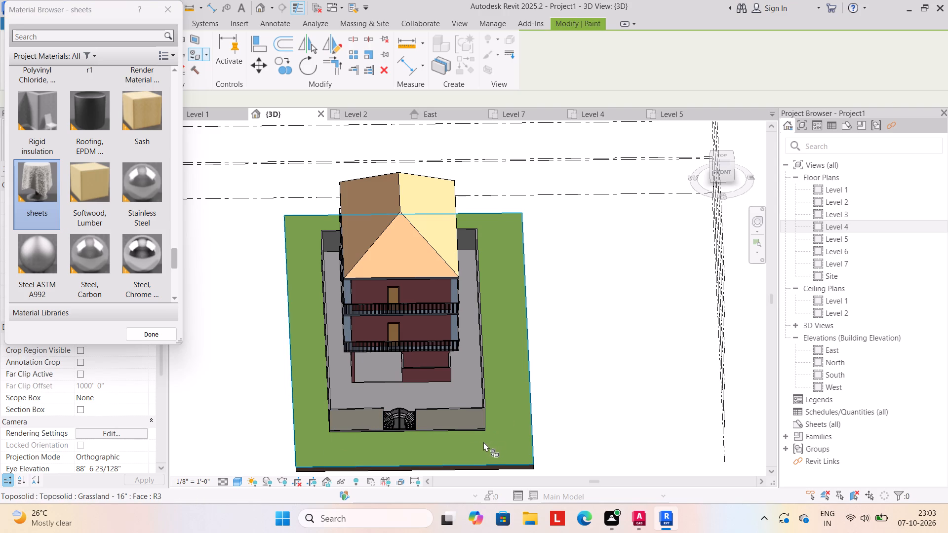
# Paint the front compound wall face left of the gate with the Polyvinyl Chloride material.
pyautogui.moveTo(426, 447); pyautogui.dragTo(396, 439, button='middle')
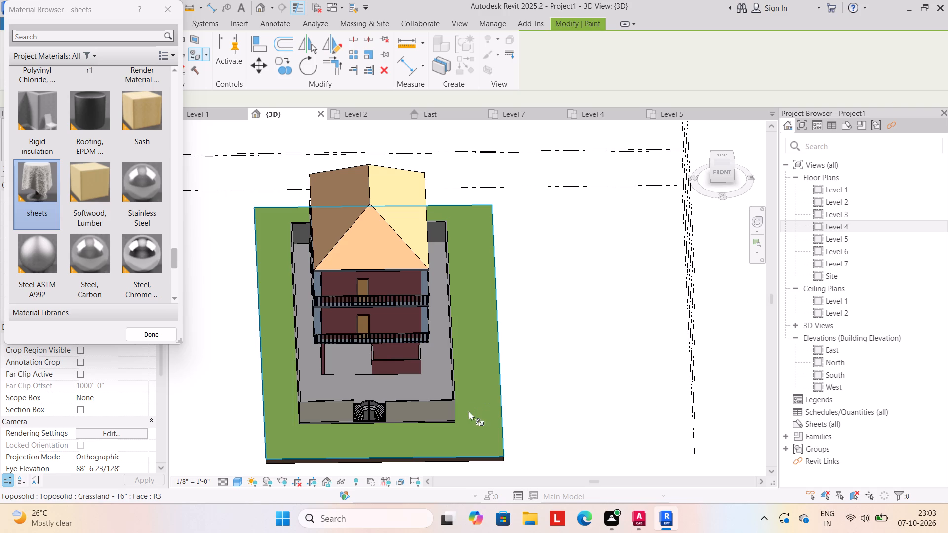
pyautogui.scroll(-3, 118, 228)
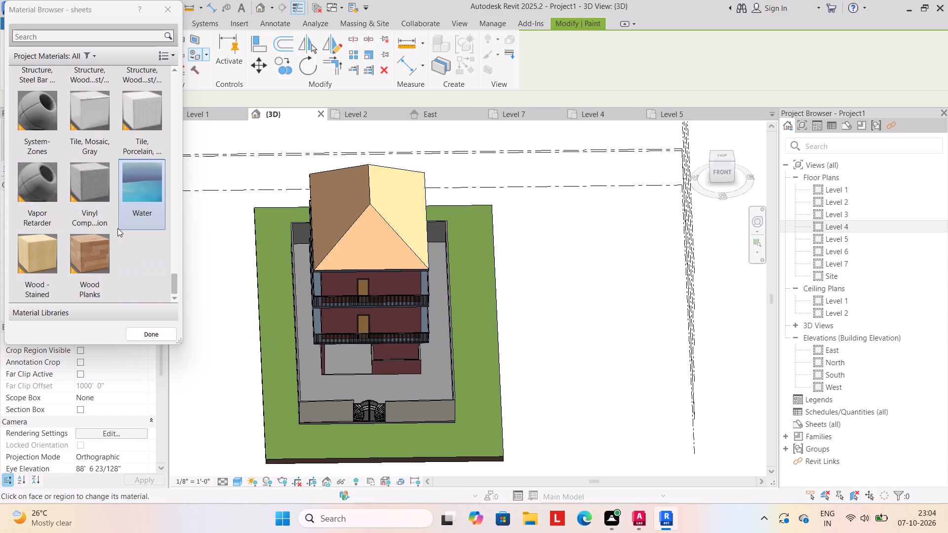
pyautogui.scroll(9, 118, 239)
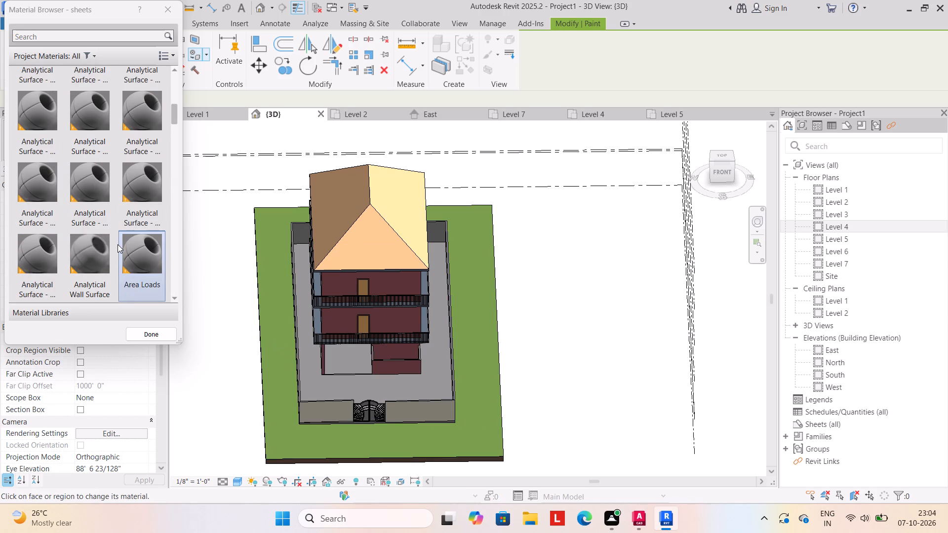
pyautogui.scroll(-2, 118, 244)
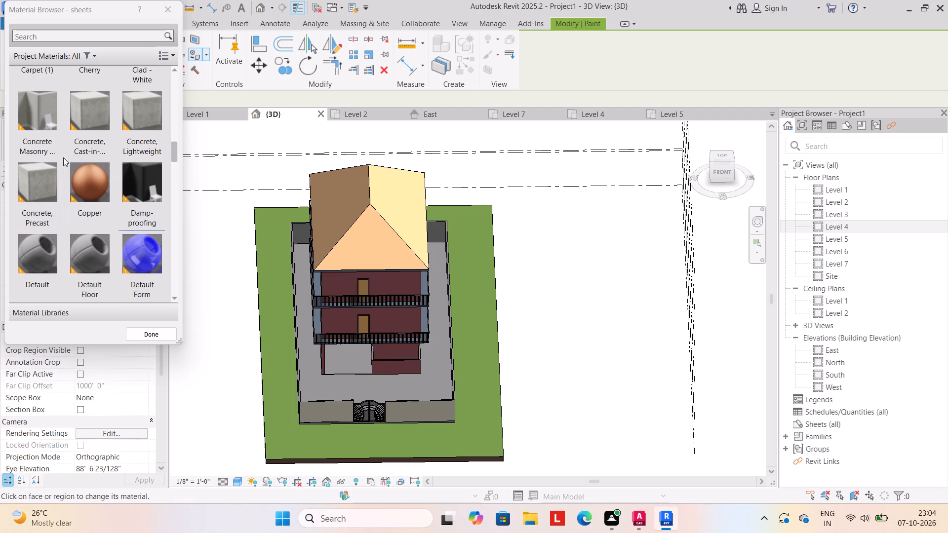
pyautogui.scroll(-2, 71, 168)
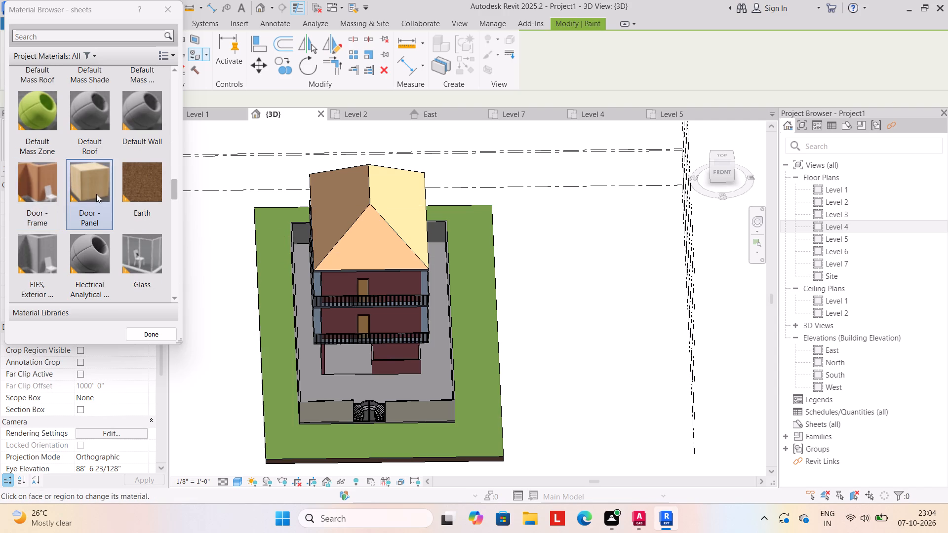
pyautogui.scroll(-7, 97, 202)
pyautogui.scroll(2, 97, 203)
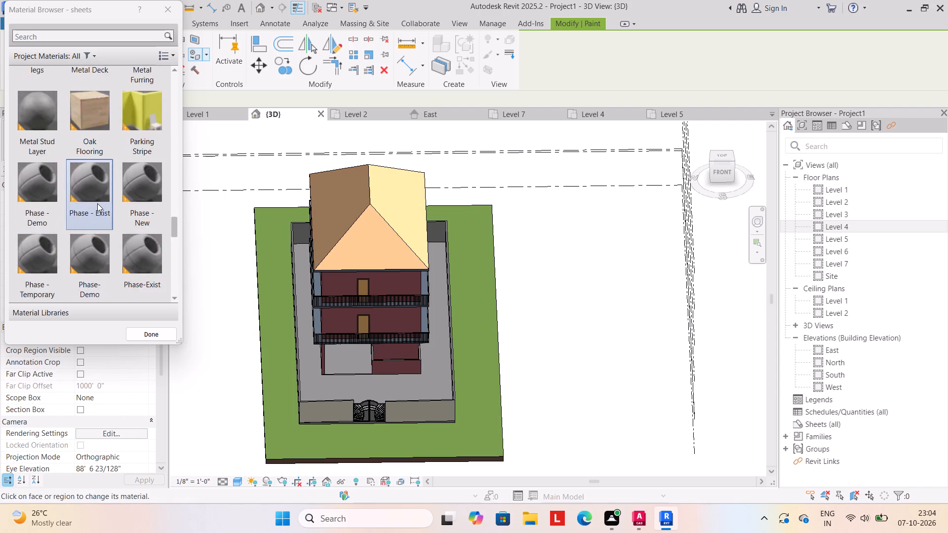
pyautogui.scroll(2, 97, 203)
pyautogui.scroll(-2, 97, 203)
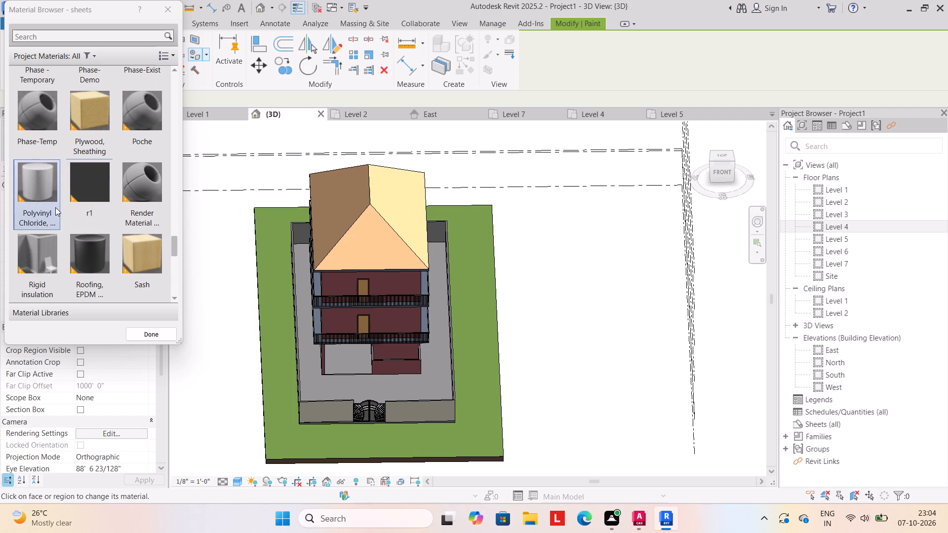
pyautogui.click(35, 185)
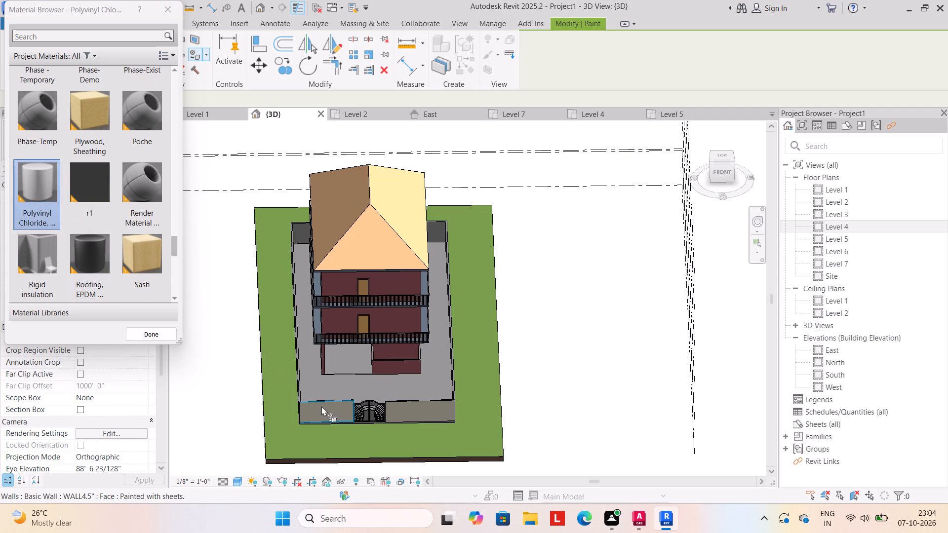
pyautogui.click(322, 406)
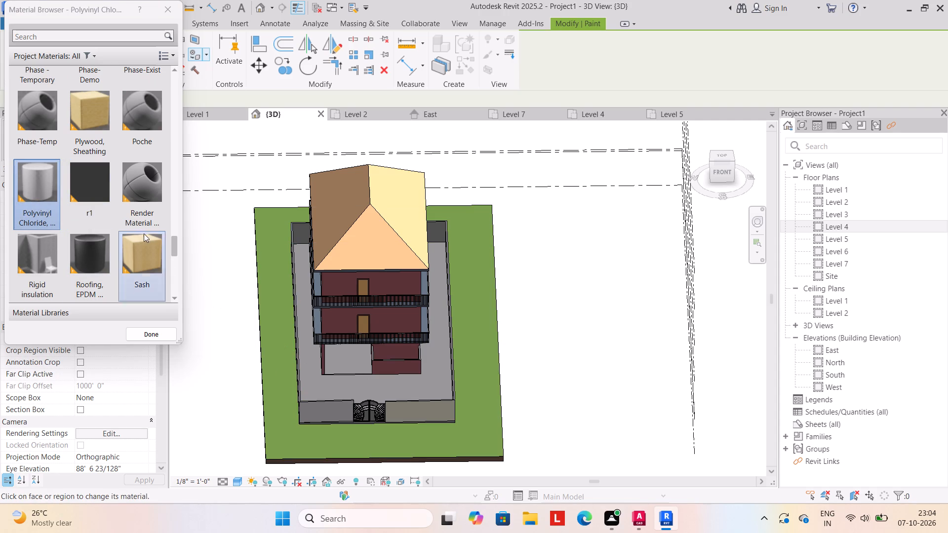
# Browse the rest of the project materials for another compound wall finish.
pyautogui.scroll(-1, 118, 212)
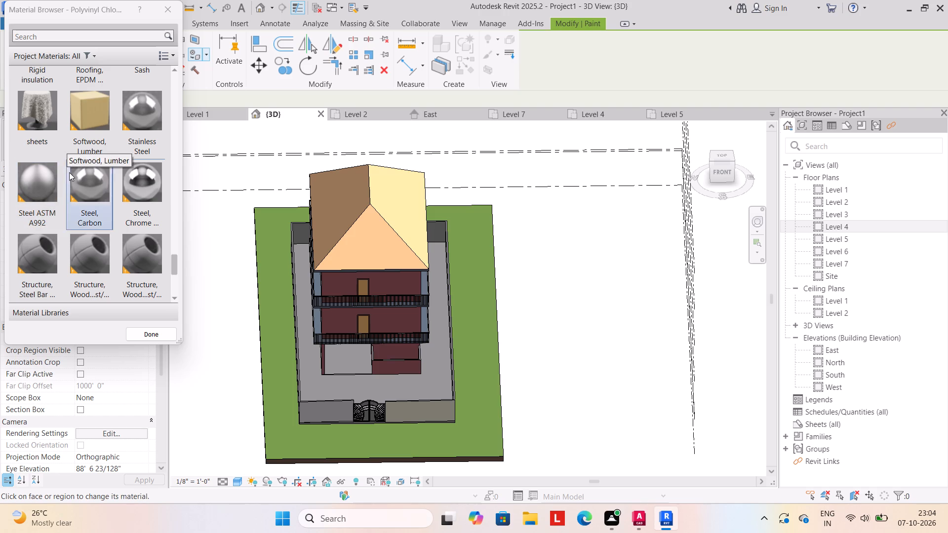
pyautogui.scroll(-1, 74, 194)
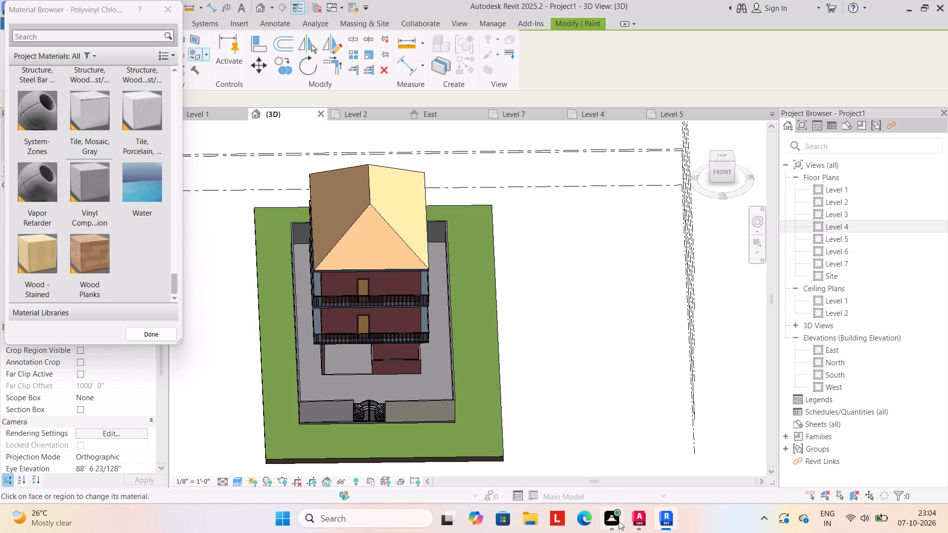
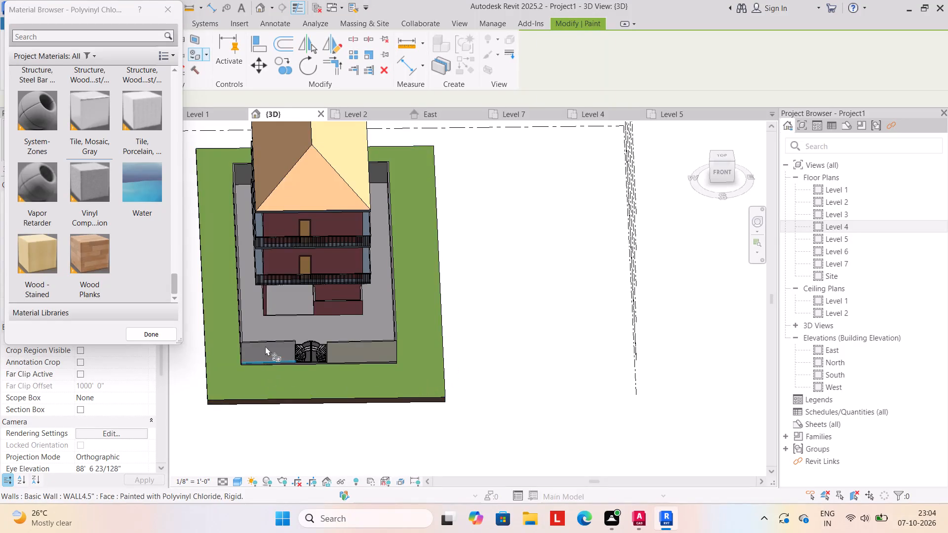
# Paint the front faces of the compound wall on both sides of the gate with the Carpet (1) material.
pyautogui.scroll(-5, 265, 346)
pyautogui.scroll(-1, 351, 375)
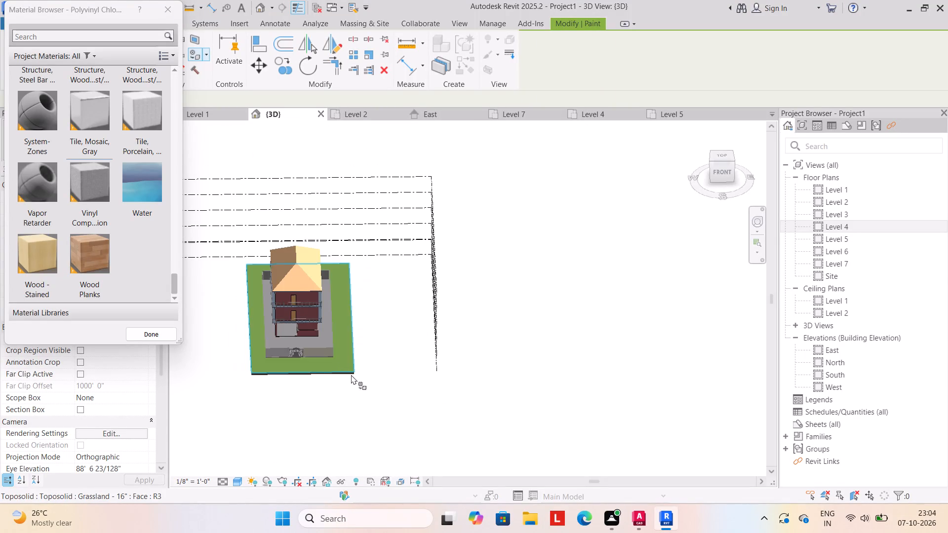
pyautogui.moveTo(319, 369); pyautogui.dragTo(391, 396, button='middle')
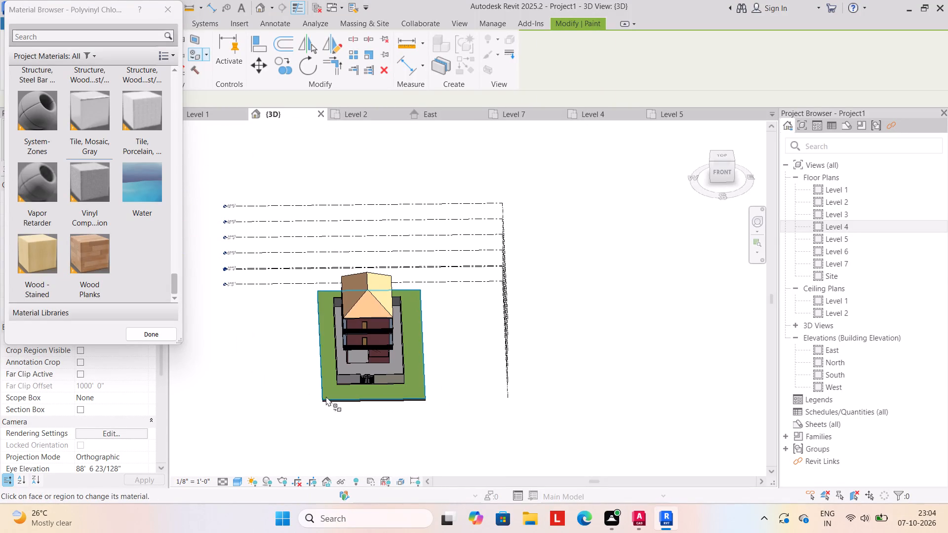
pyautogui.moveTo(328, 397); pyautogui.dragTo(355, 398, button='middle')
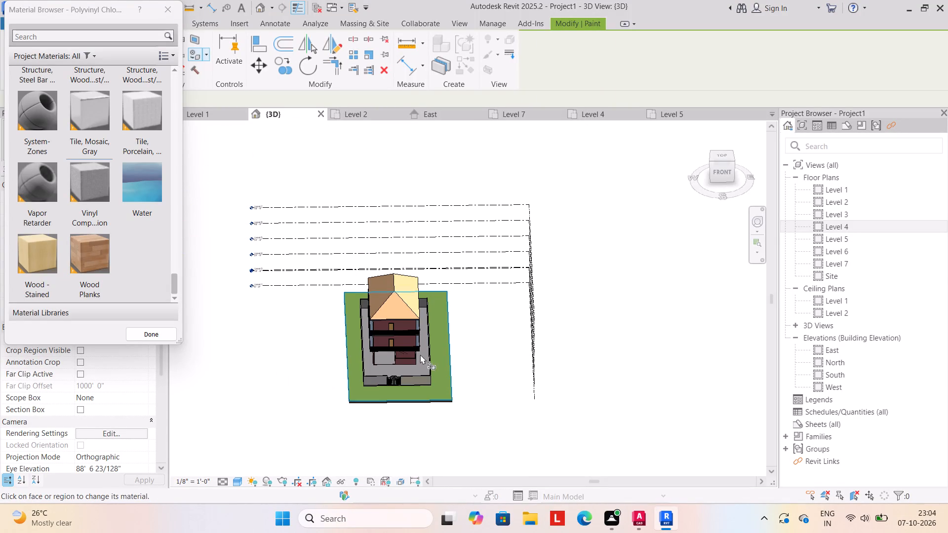
pyautogui.scroll(3, 102, 188)
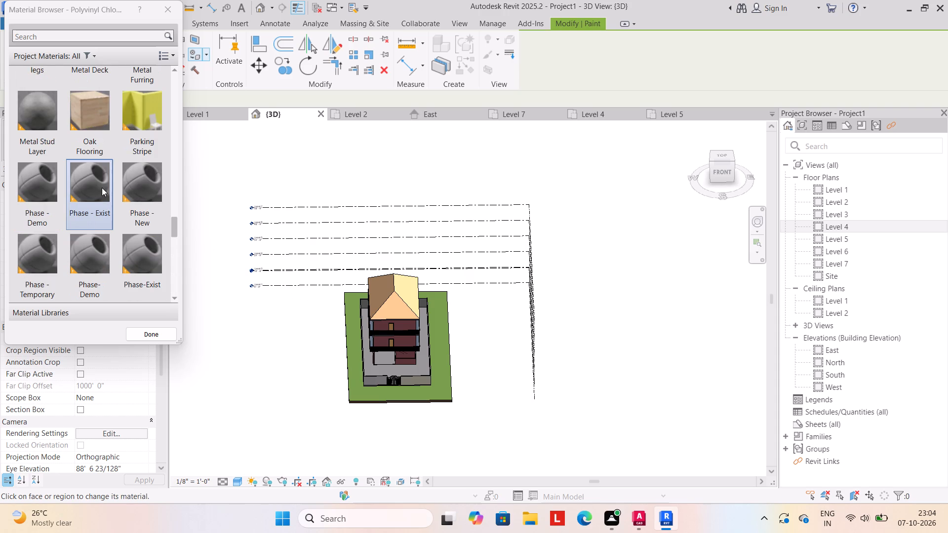
pyautogui.scroll(4, 87, 122)
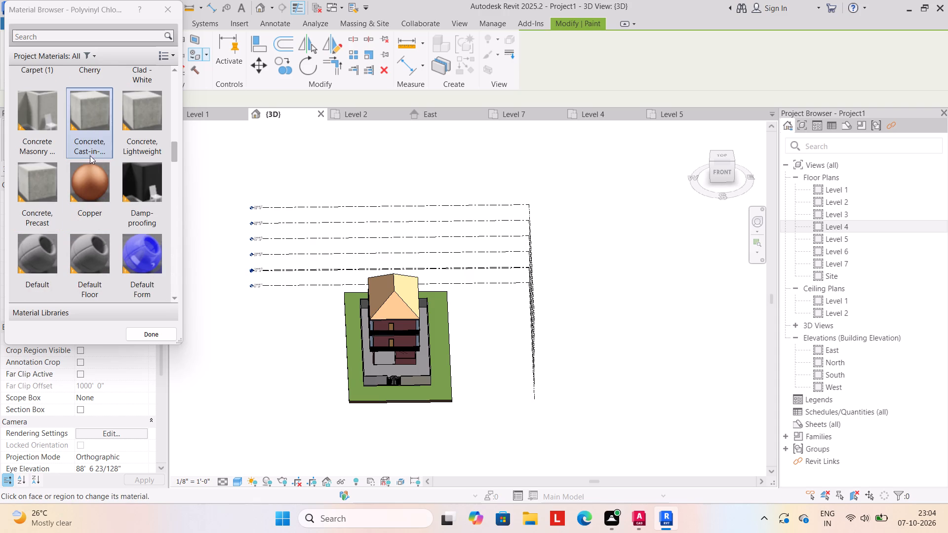
pyautogui.scroll(8, 92, 174)
pyautogui.scroll(-2, 92, 174)
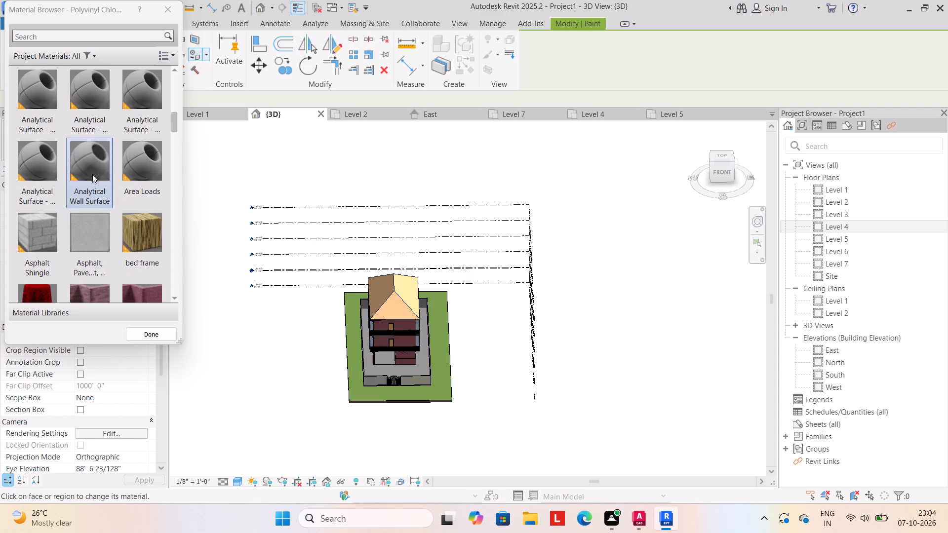
pyautogui.scroll(-1, 92, 174)
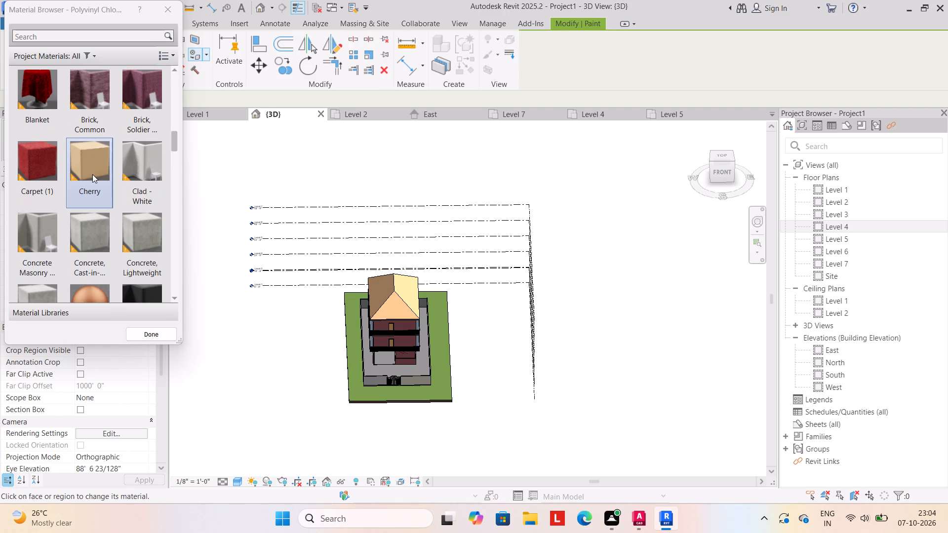
pyautogui.click(26, 155)
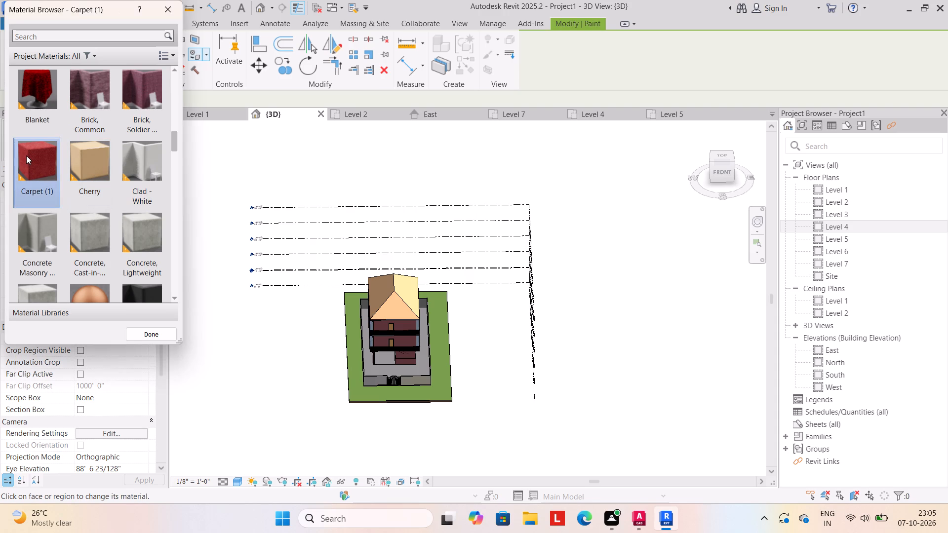
pyautogui.scroll(5, 385, 389)
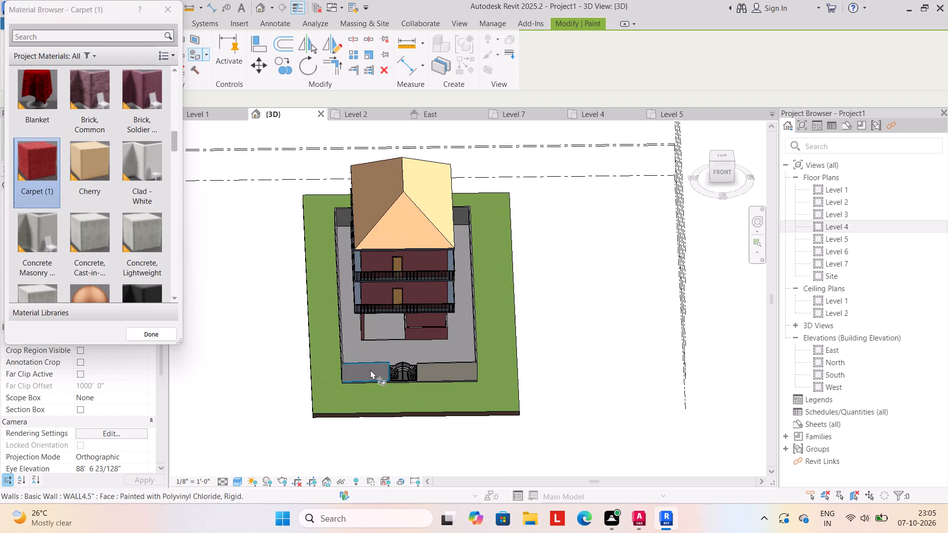
pyautogui.click(370, 370)
pyautogui.click(437, 375)
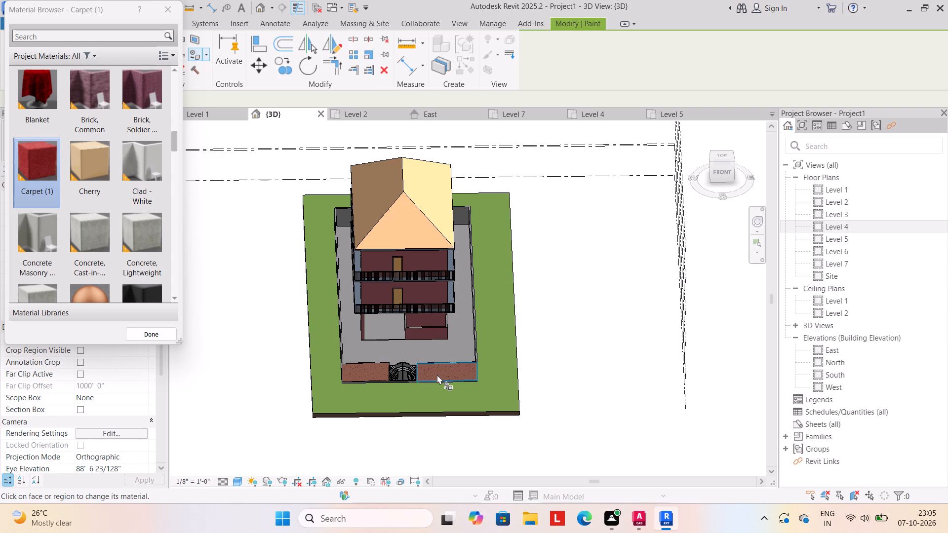
# Paint the outer faces of the two side compound walls and the rear compound wall with Carpet (1).
pyautogui.keyDown('ctrl'); pyautogui.moveTo(458, 407); pyautogui.dragTo(256, 396, button='middle'); pyautogui.keyUp('ctrl')
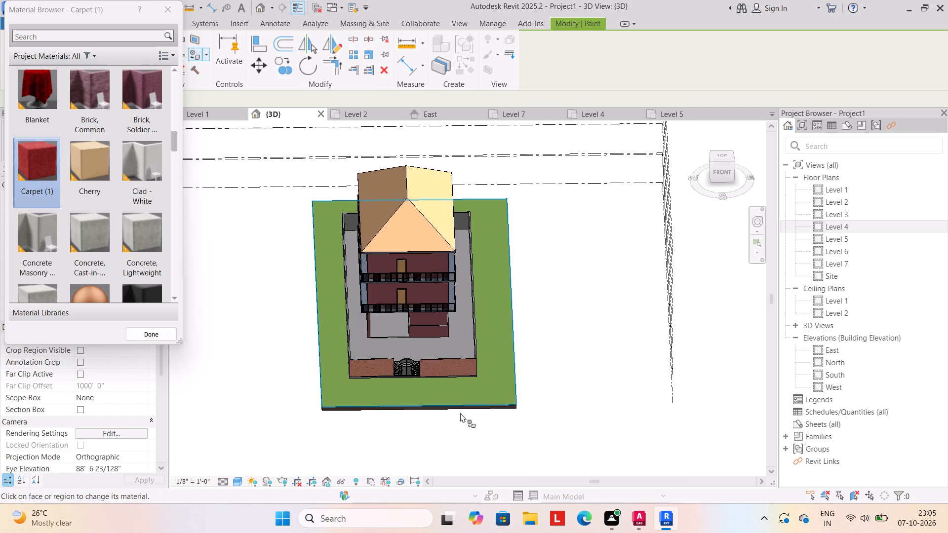
pyautogui.keyDown('shift'); pyautogui.moveTo(513, 433); pyautogui.dragTo(359, 381, button='middle'); pyautogui.keyUp('shift')
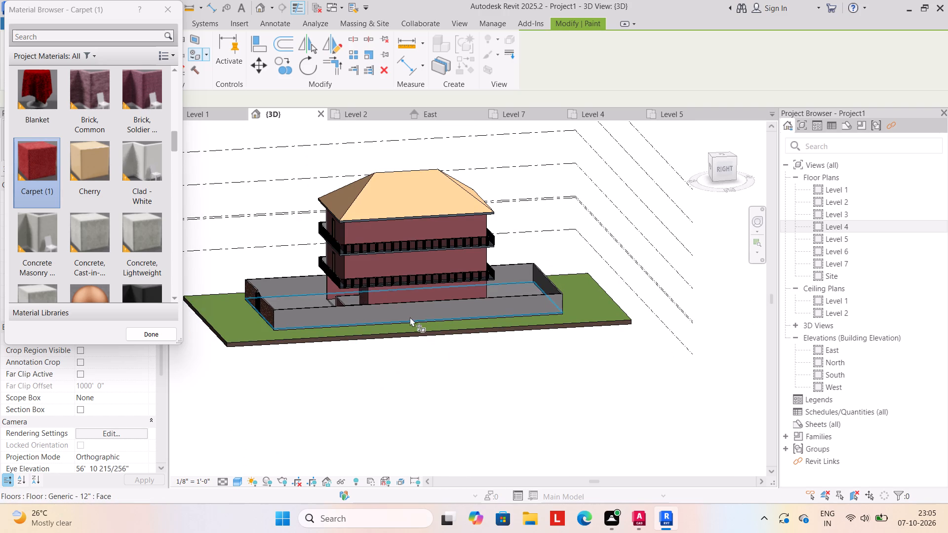
pyautogui.click(418, 306)
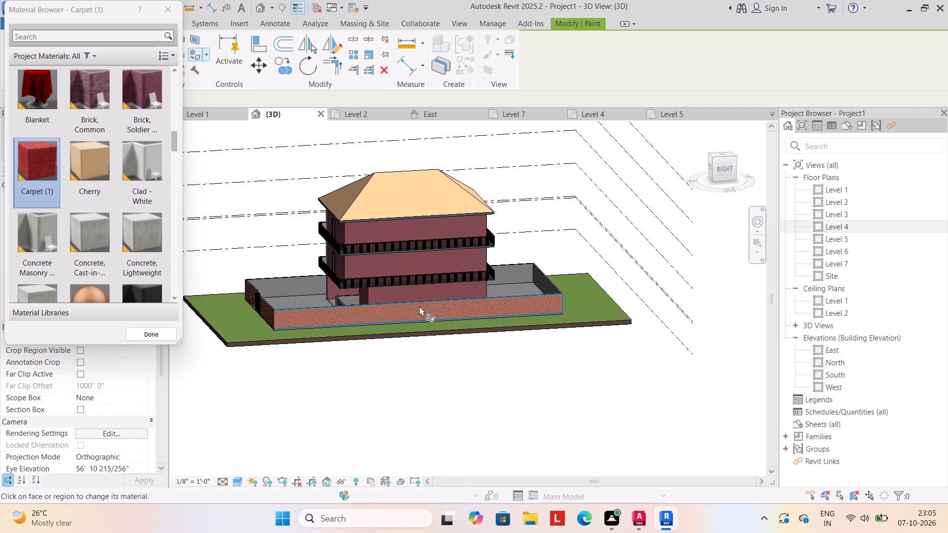
pyautogui.keyDown('shift'); pyautogui.moveTo(554, 394); pyautogui.dragTo(336, 385, button='middle'); pyautogui.keyUp('shift')
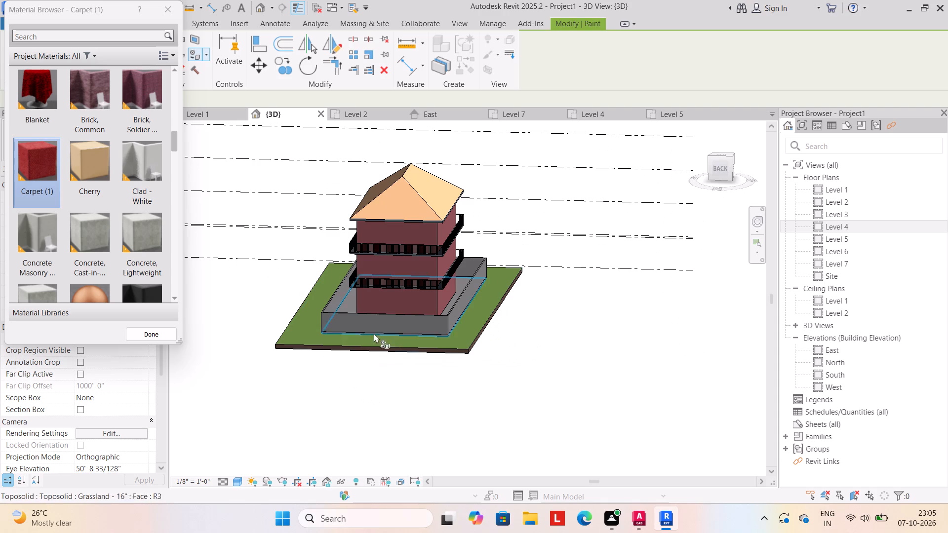
pyautogui.click(391, 319)
pyautogui.keyDown('shift'); pyautogui.moveTo(501, 406); pyautogui.dragTo(397, 409, button='middle'); pyautogui.keyUp('shift')
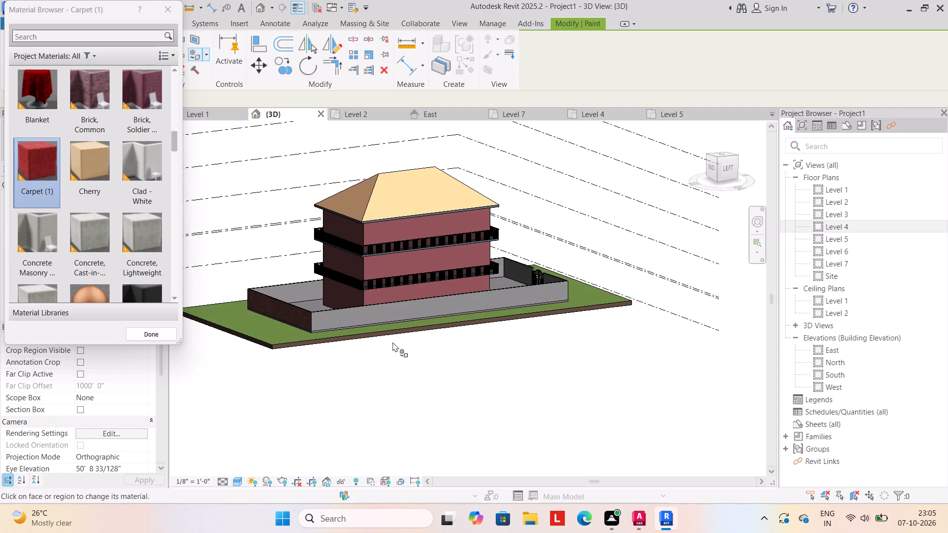
pyautogui.click(406, 312)
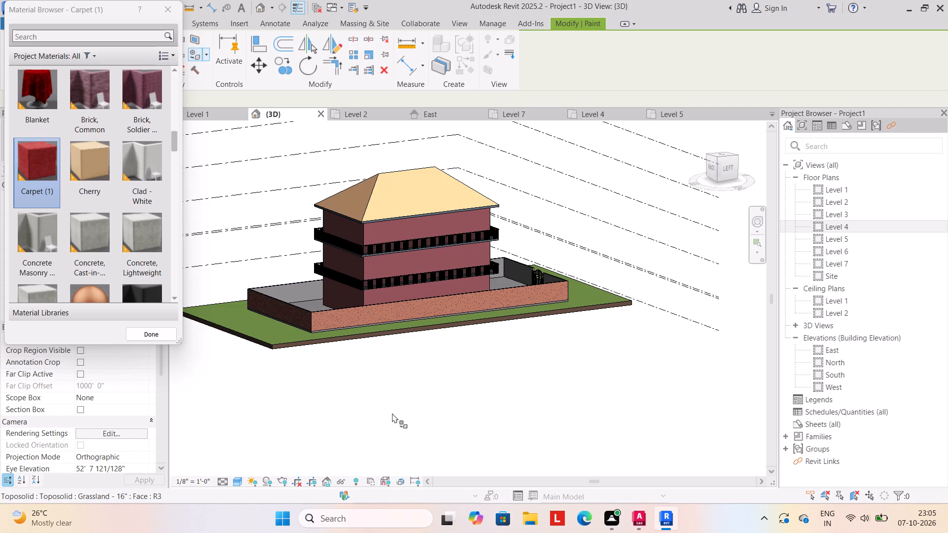
# Paint the inner faces of the two side compound walls with Carpet (1).
pyautogui.keyDown('shift'); pyautogui.moveTo(548, 343); pyautogui.dragTo(354, 383, button='middle'); pyautogui.keyUp('shift')
pyautogui.keyDown('shift'); pyautogui.moveTo(519, 390); pyautogui.dragTo(434, 391, button='middle'); pyautogui.keyUp('shift')
pyautogui.keyDown('shift'); pyautogui.moveTo(422, 374); pyautogui.dragTo(473, 369, button='middle'); pyautogui.keyUp('shift')
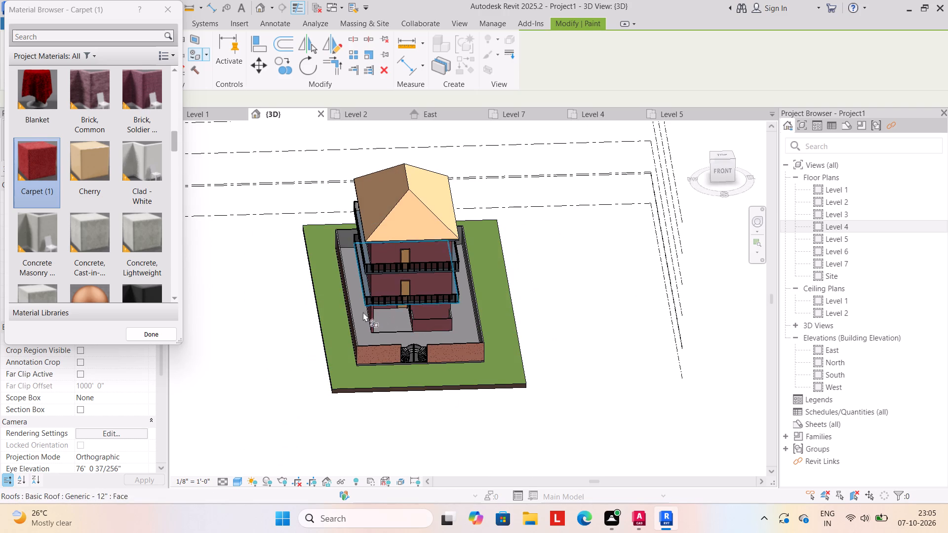
pyautogui.scroll(5, 396, 338)
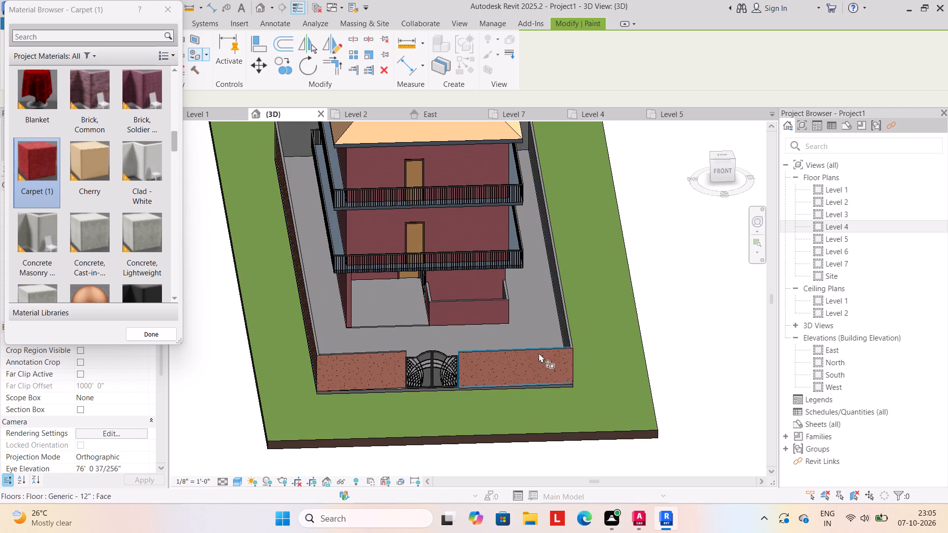
pyautogui.keyDown('shift'); pyautogui.moveTo(524, 356); pyautogui.dragTo(574, 368, button='middle'); pyautogui.keyUp('shift')
pyautogui.click(621, 282)
pyautogui.keyDown('shift'); pyautogui.moveTo(617, 381); pyautogui.dragTo(593, 395, button='middle'); pyautogui.keyUp('shift')
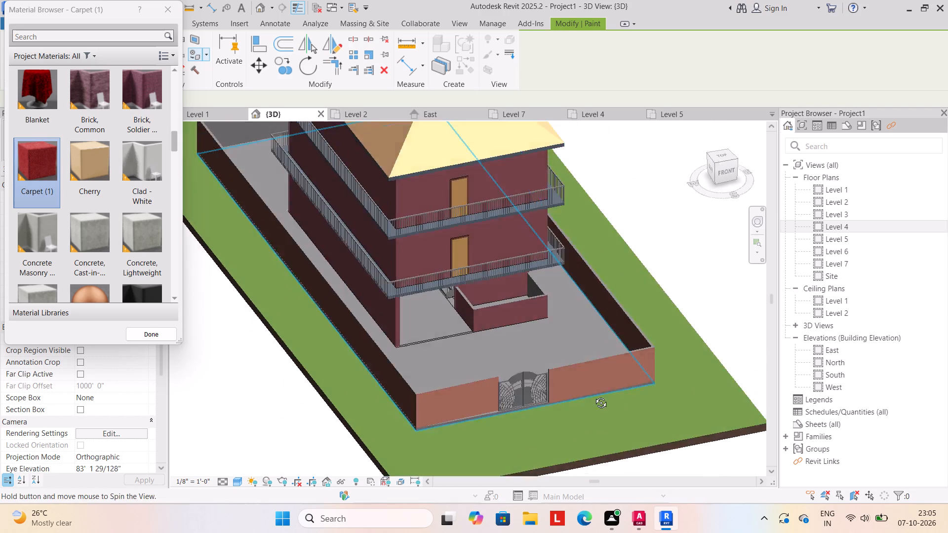
pyautogui.keyDown('shift'); pyautogui.moveTo(593, 395); pyautogui.dragTo(482, 404, button='middle'); pyautogui.keyUp('shift')
pyautogui.click(218, 269)
# Paint the inner face of the rear compound wall with Carpet (1).
pyautogui.keyDown('shift'); pyautogui.moveTo(205, 338); pyautogui.dragTo(298, 374, button='middle'); pyautogui.keyUp('shift')
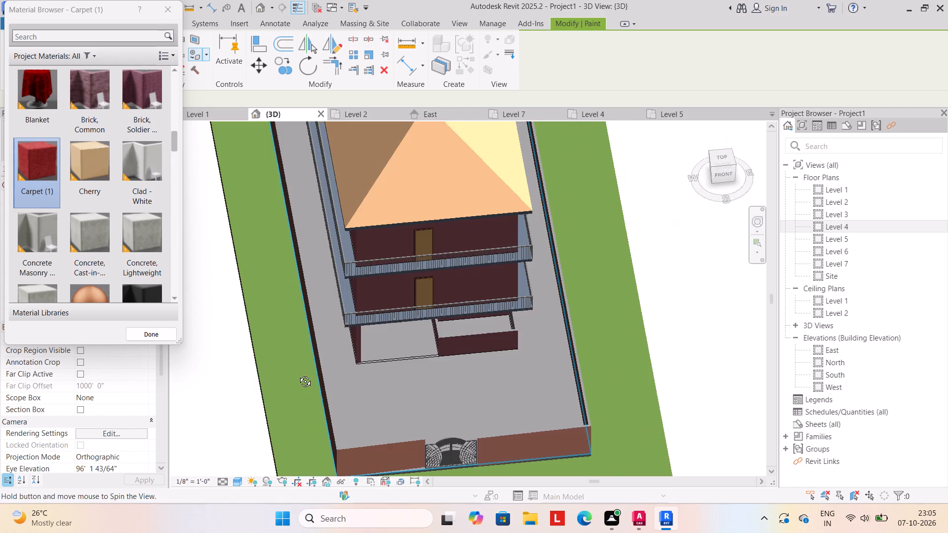
pyautogui.keyDown('shift'); pyautogui.moveTo(298, 374); pyautogui.dragTo(144, 303, button='middle'); pyautogui.keyUp('shift')
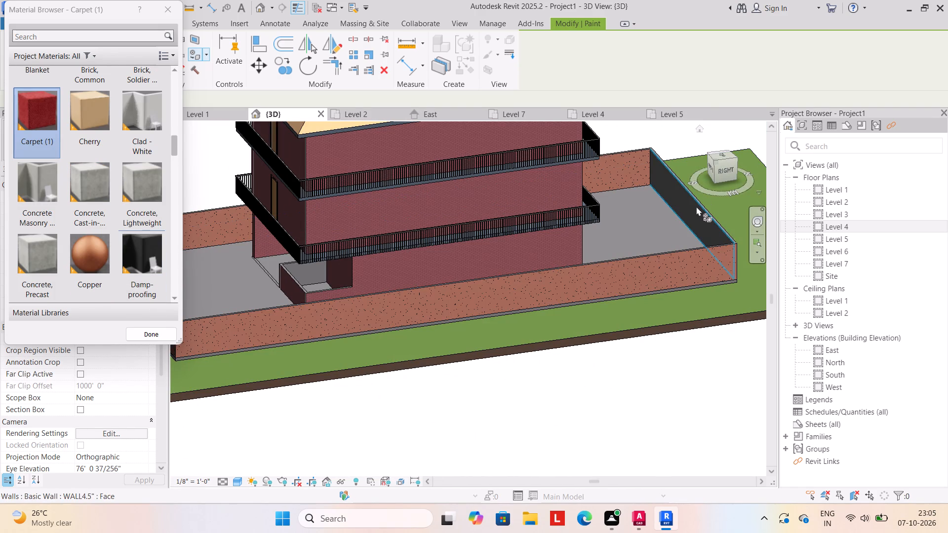
pyautogui.click(696, 207)
pyautogui.scroll(4, 696, 213)
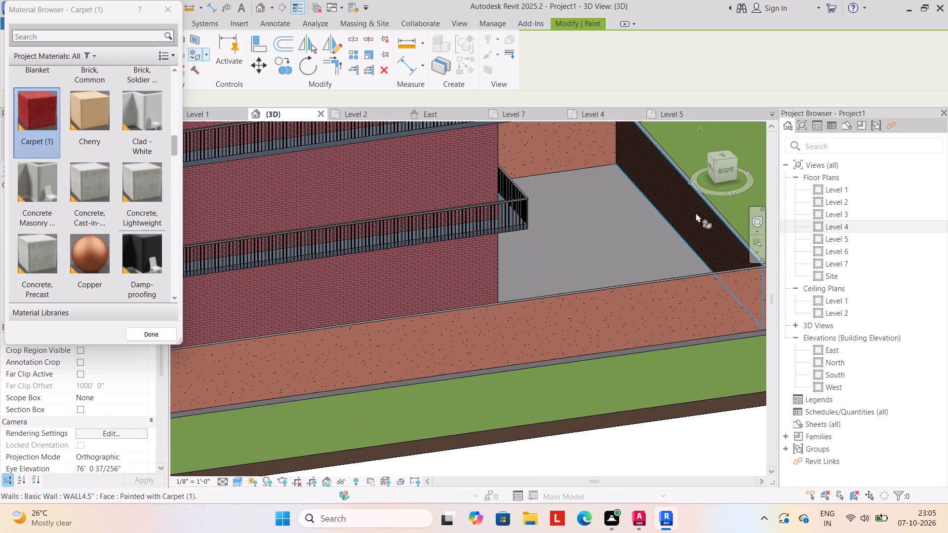
pyautogui.click(696, 213)
pyautogui.scroll(6, 661, 215)
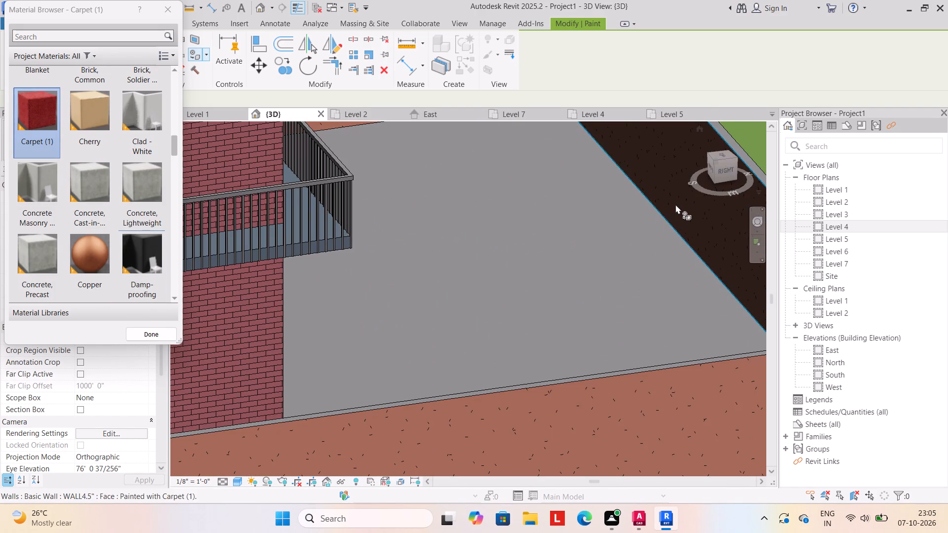
pyautogui.click(675, 204)
pyautogui.scroll(-8, 541, 266)
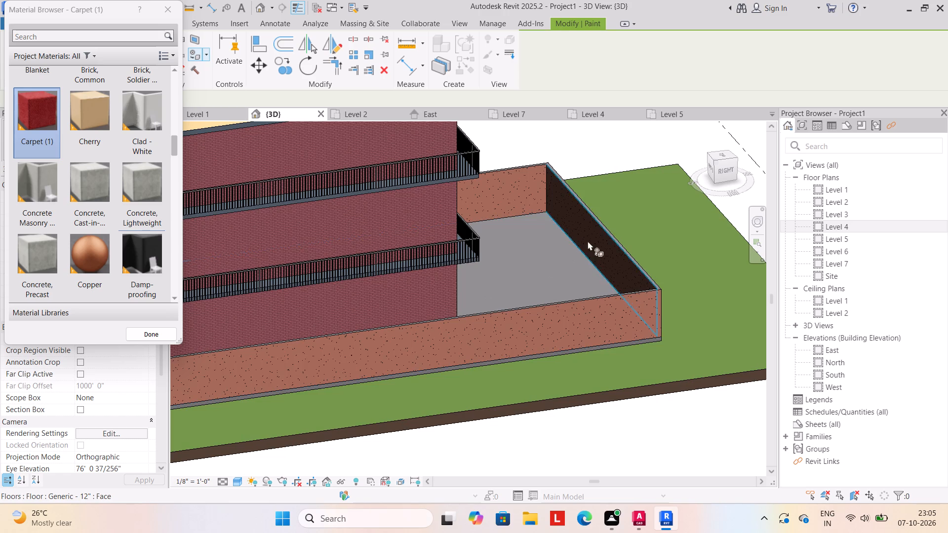
pyautogui.click(599, 248)
pyautogui.scroll(5, 615, 244)
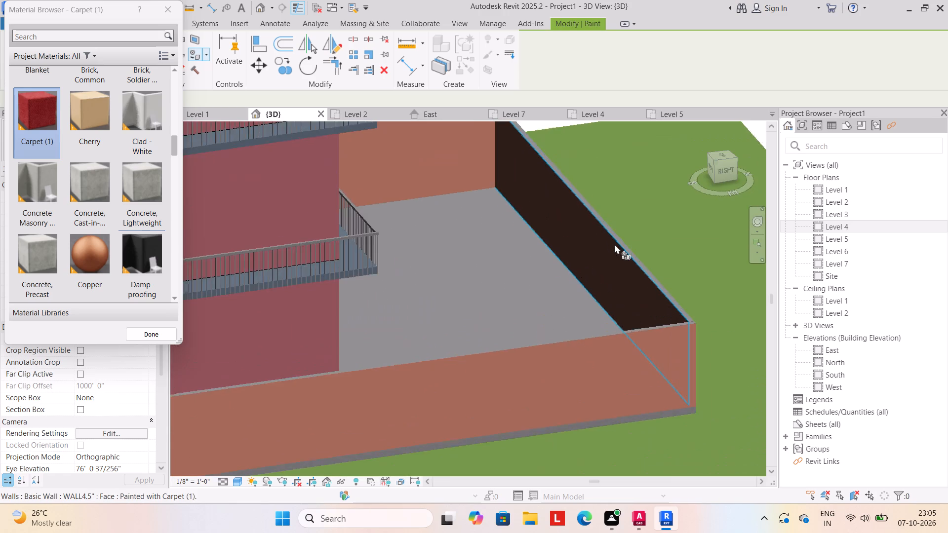
pyautogui.scroll(1, 615, 244)
pyautogui.keyDown('shift'); pyautogui.moveTo(576, 278); pyautogui.dragTo(627, 246, button='middle'); pyautogui.keyUp('shift')
pyautogui.keyDown('shift'); pyautogui.scroll(1, 619, 256); pyautogui.keyUp('shift')
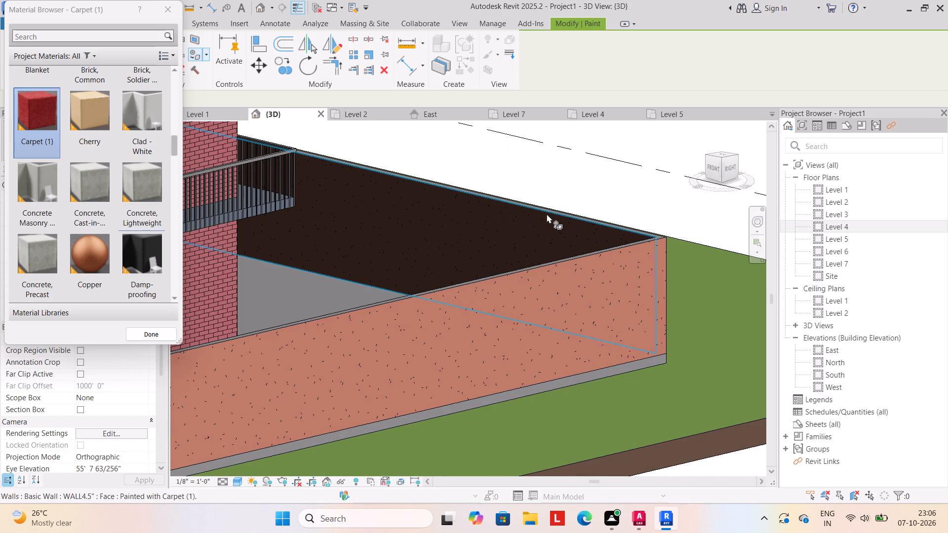
pyautogui.click(547, 214)
# Examine the painted compound wall, gate and house front from above and from several angles.
pyautogui.scroll(-9, 526, 255)
pyautogui.keyDown('shift'); pyautogui.moveTo(447, 283); pyautogui.dragTo(569, 279, button='middle'); pyautogui.keyUp('shift')
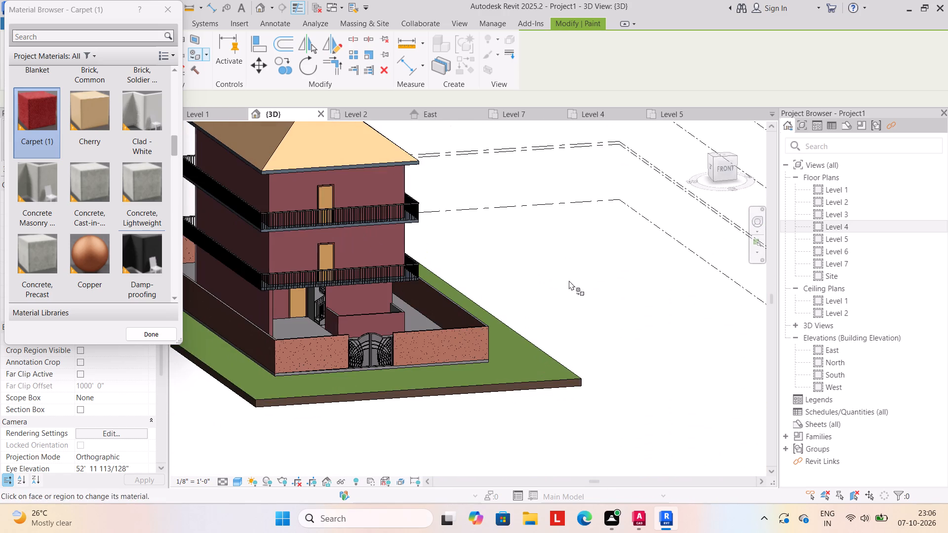
pyautogui.keyDown('shift'); pyautogui.moveTo(489, 296); pyautogui.dragTo(441, 415, button='middle'); pyautogui.keyUp('shift')
pyautogui.moveTo(428, 352); pyautogui.dragTo(525, 171, button='middle')
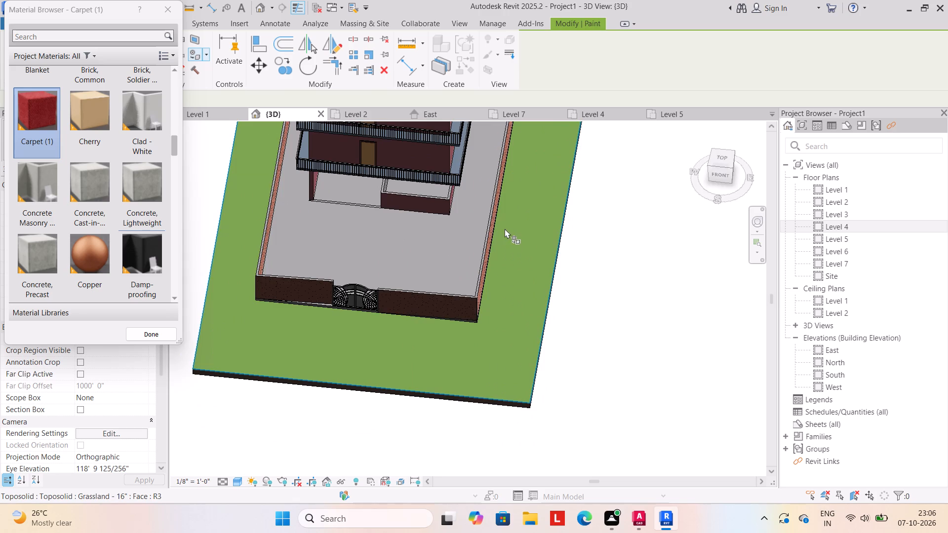
pyautogui.keyDown('shift'); pyautogui.moveTo(493, 242); pyautogui.dragTo(539, 262, button='middle'); pyautogui.keyUp('shift')
pyautogui.scroll(1, 540, 261)
pyautogui.keyDown('shift'); pyautogui.moveTo(444, 308); pyautogui.dragTo(384, 422, button='middle'); pyautogui.keyUp('shift')
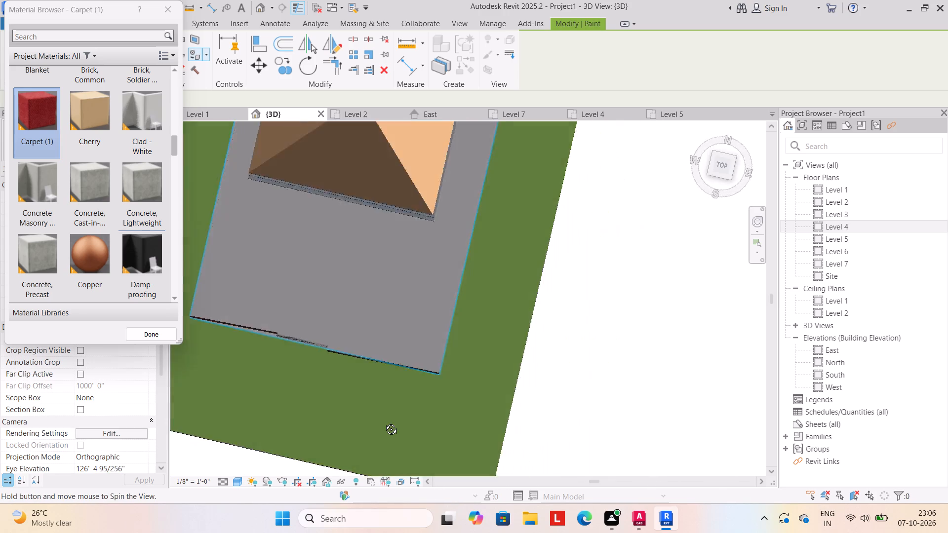
pyautogui.keyDown('shift'); pyautogui.moveTo(384, 422); pyautogui.dragTo(381, 423, button='middle'); pyautogui.keyUp('shift')
pyautogui.scroll(-1, 381, 348)
pyautogui.keyDown('shift'); pyautogui.moveTo(381, 346); pyautogui.dragTo(436, 263, button='middle'); pyautogui.keyUp('shift')
pyautogui.keyDown('shift'); pyautogui.moveTo(429, 326); pyautogui.dragTo(372, 456, button='middle'); pyautogui.keyUp('shift')
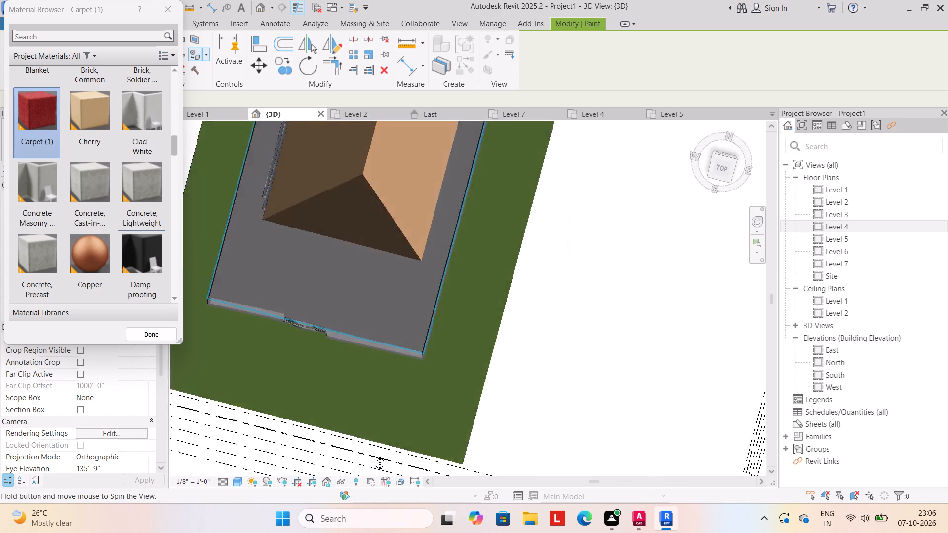
pyautogui.keyDown('shift'); pyautogui.moveTo(372, 456); pyautogui.dragTo(513, 274, button='middle'); pyautogui.keyUp('shift')
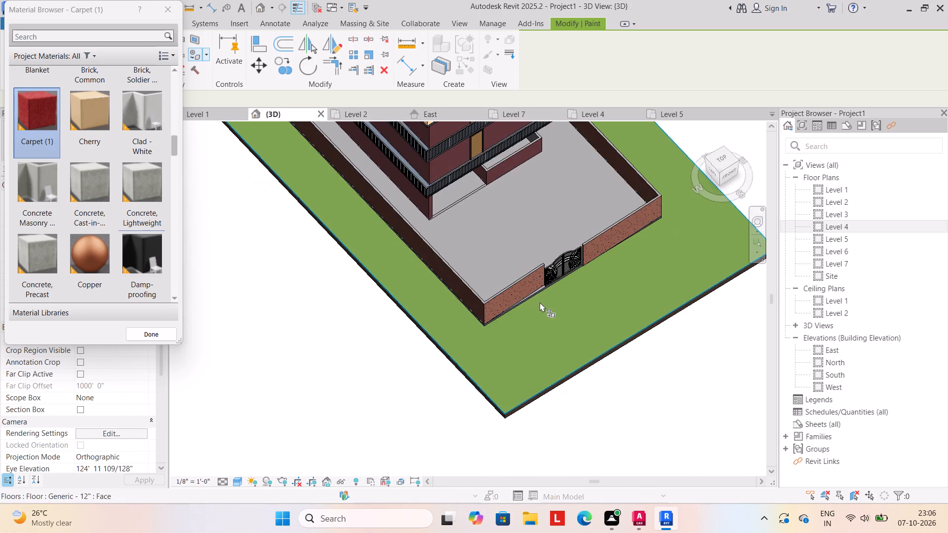
pyautogui.keyDown('shift'); pyautogui.moveTo(540, 304); pyautogui.dragTo(505, 233, button='middle'); pyautogui.keyUp('shift')
pyautogui.keyDown('shift'); pyautogui.scroll(1, 531, 286); pyautogui.keyUp('shift')
pyautogui.keyDown('shift'); pyautogui.moveTo(543, 281); pyautogui.dragTo(517, 305, button='middle'); pyautogui.keyUp('shift')
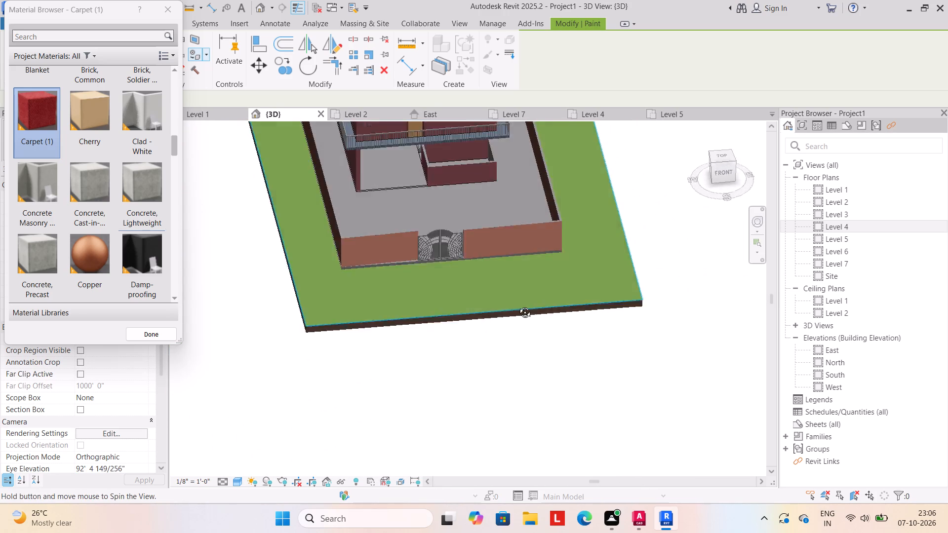
pyautogui.keyDown('shift'); pyautogui.moveTo(517, 305); pyautogui.dragTo(507, 347, button='middle'); pyautogui.keyUp('shift')
pyautogui.keyDown('shift'); pyautogui.moveTo(515, 314); pyautogui.dragTo(522, 248, button='middle'); pyautogui.keyUp('shift')
pyautogui.scroll(1, 522, 248)
pyautogui.scroll(-1, 508, 270)
pyautogui.moveTo(508, 273); pyautogui.dragTo(490, 341, button='middle')
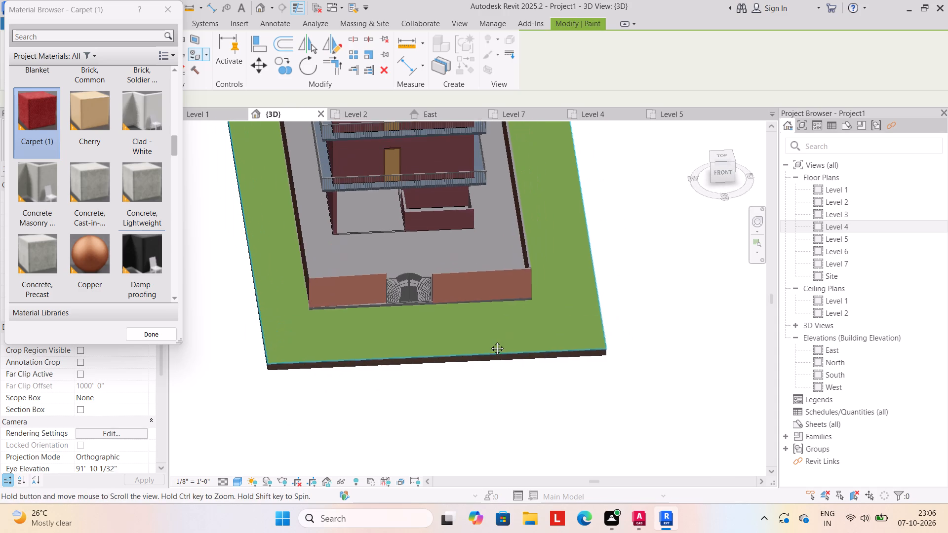
pyautogui.moveTo(490, 341); pyautogui.dragTo(482, 393, button='middle')
pyautogui.keyDown('shift'); pyautogui.moveTo(492, 388); pyautogui.dragTo(498, 333, button='middle'); pyautogui.keyUp('shift')
pyautogui.scroll(1, 498, 333)
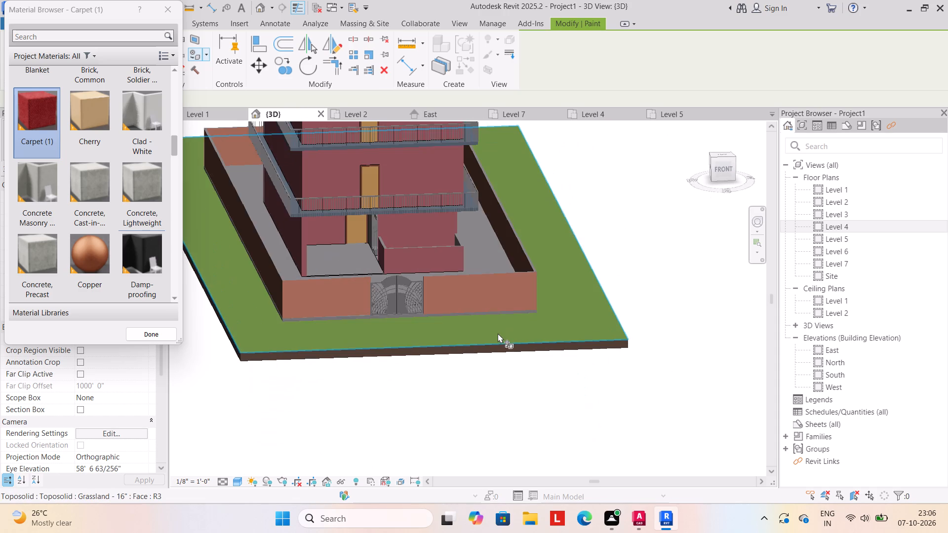
pyautogui.moveTo(496, 310); pyautogui.dragTo(492, 400, button='middle')
pyautogui.moveTo(509, 402); pyautogui.dragTo(511, 377, button='middle')
pyautogui.scroll(1, 509, 391)
pyautogui.keyDown('shift'); pyautogui.moveTo(513, 391); pyautogui.dragTo(515, 370, button='middle'); pyautogui.keyUp('shift')
pyautogui.moveTo(552, 305); pyautogui.dragTo(552, 358, button='middle')
pyautogui.keyDown('shift'); pyautogui.moveTo(558, 373); pyautogui.dragTo(545, 388, button='middle'); pyautogui.keyUp('shift')
pyautogui.moveTo(543, 370); pyautogui.dragTo(601, 332, button='middle')
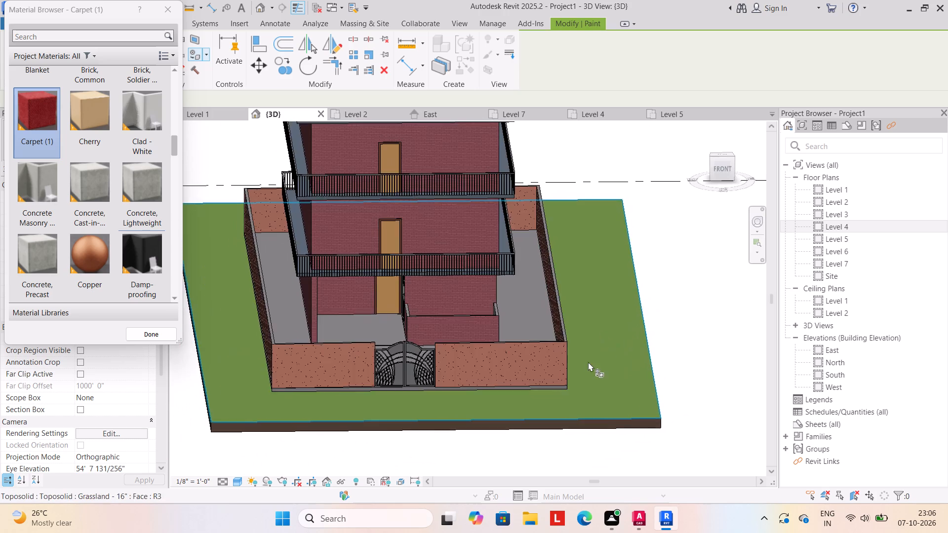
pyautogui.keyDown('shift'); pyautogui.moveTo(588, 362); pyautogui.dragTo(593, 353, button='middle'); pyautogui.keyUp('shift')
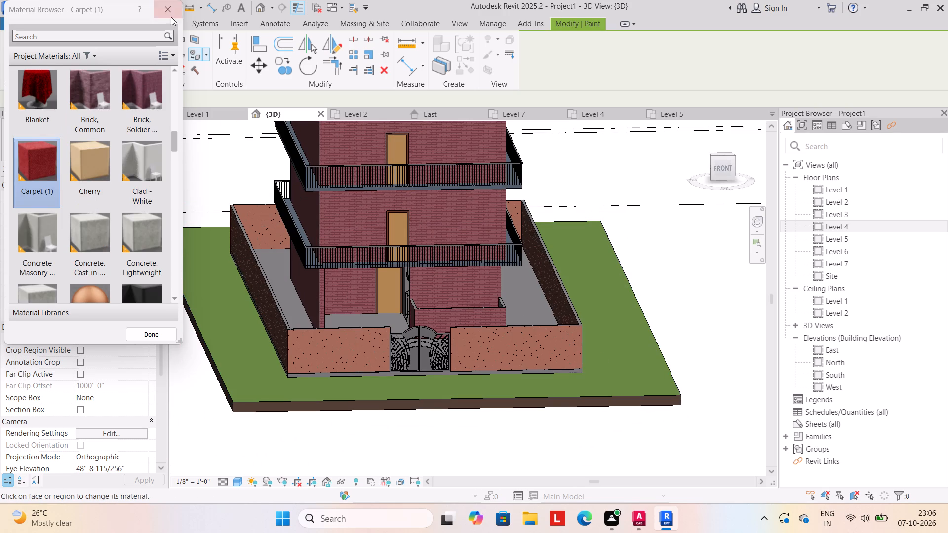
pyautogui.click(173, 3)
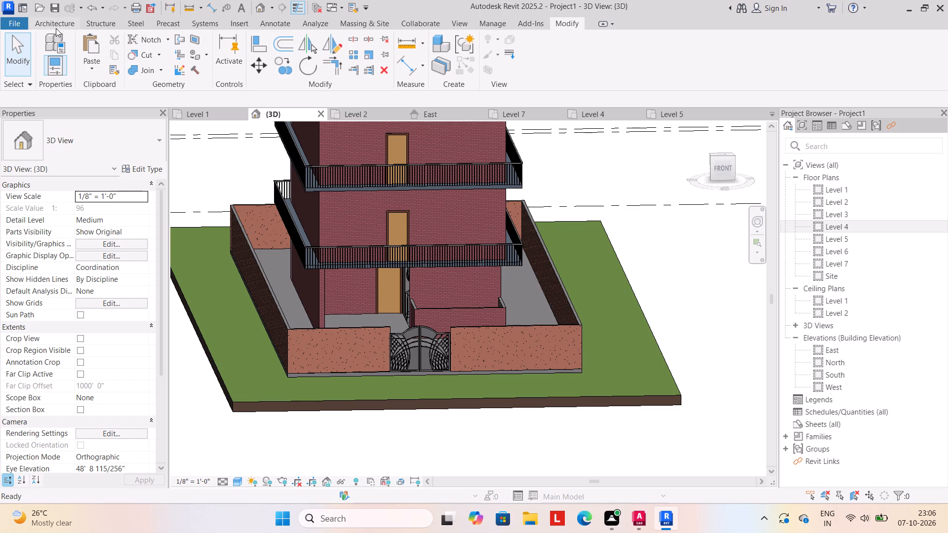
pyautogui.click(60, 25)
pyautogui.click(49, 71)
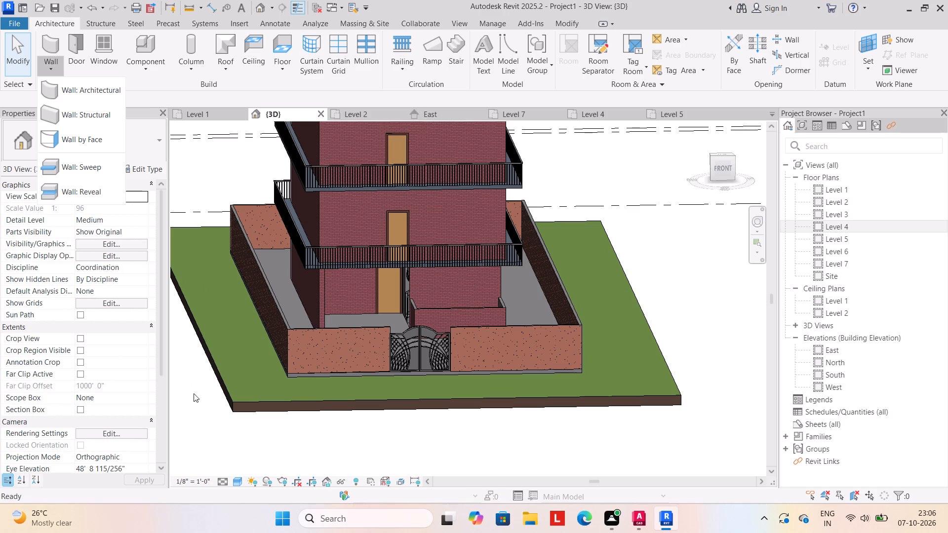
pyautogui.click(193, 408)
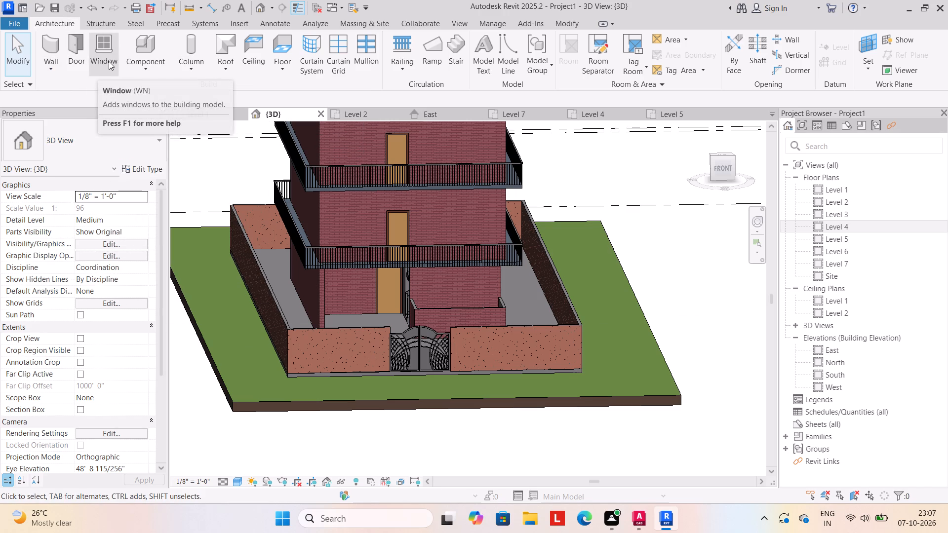
# Start an in-place model component in the Generic Models category, keeping the default name.
pyautogui.click(146, 73)
pyautogui.click(156, 112)
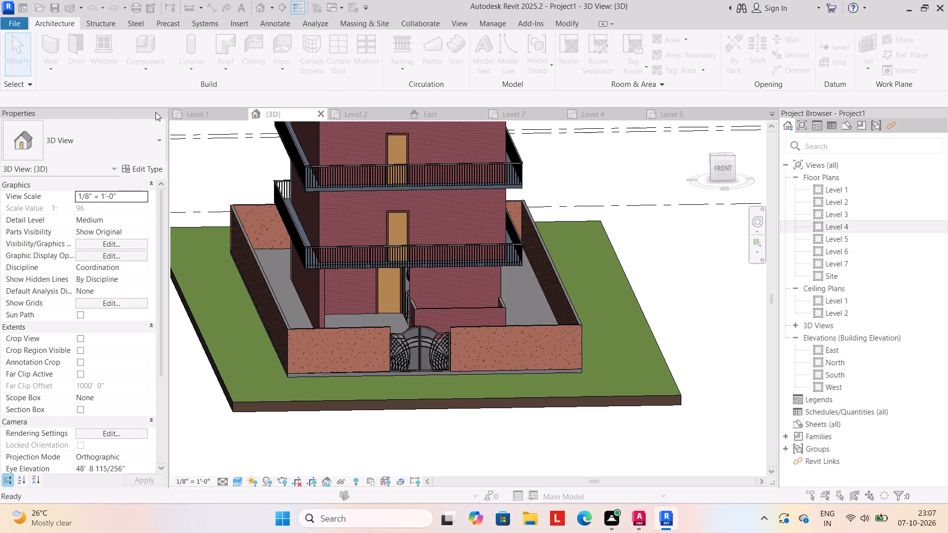
pyautogui.scroll(-5, 472, 233)
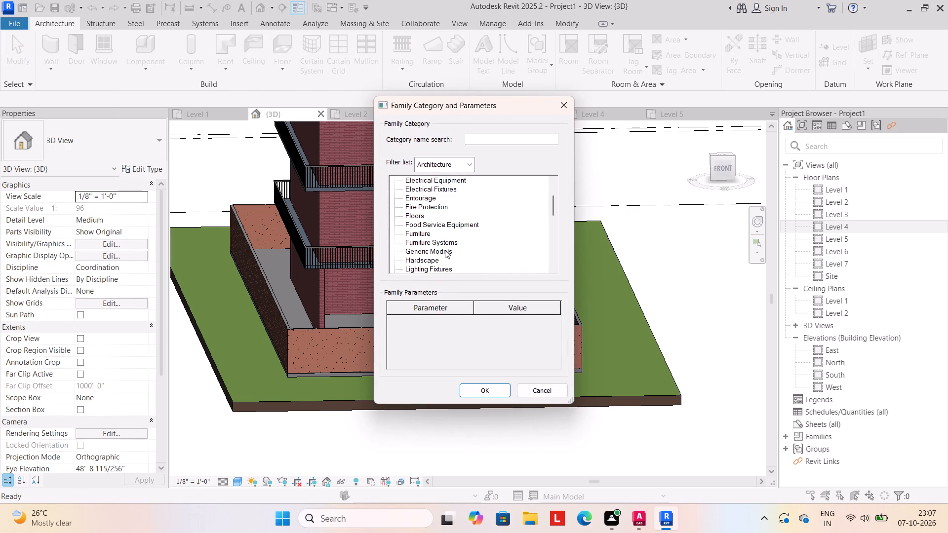
pyautogui.click(445, 250)
pyautogui.click(478, 388)
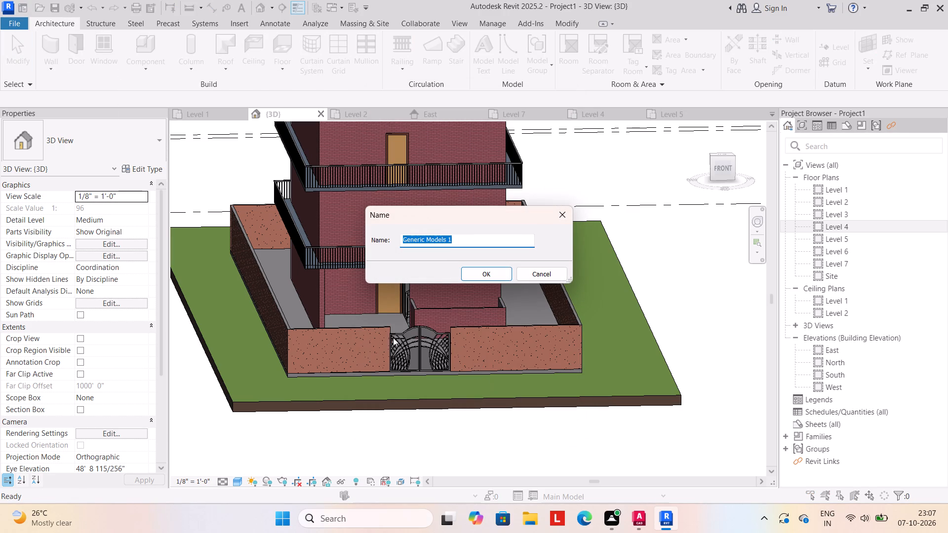
pyautogui.click(479, 271)
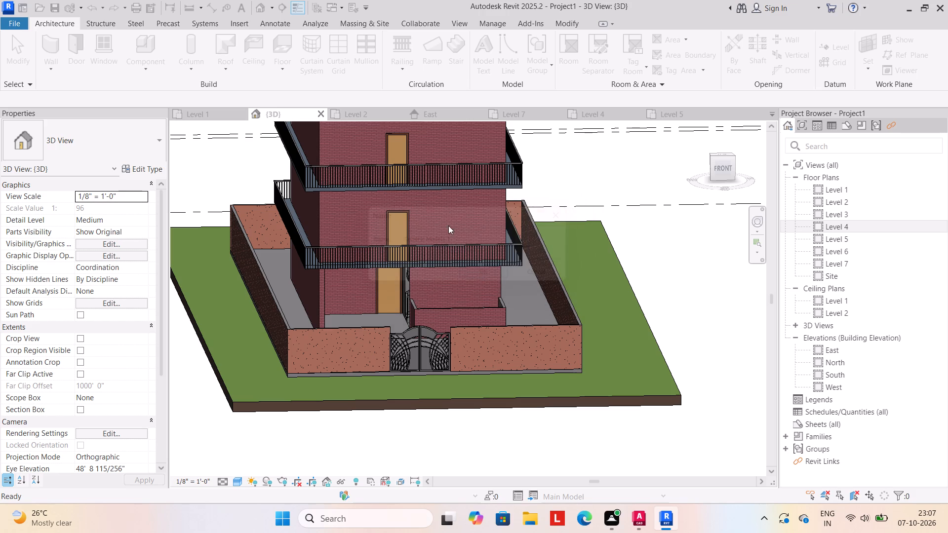
# Start an Extrusion and pick the top face of the Grassland toposolid as its work plane.
pyautogui.click(103, 49)
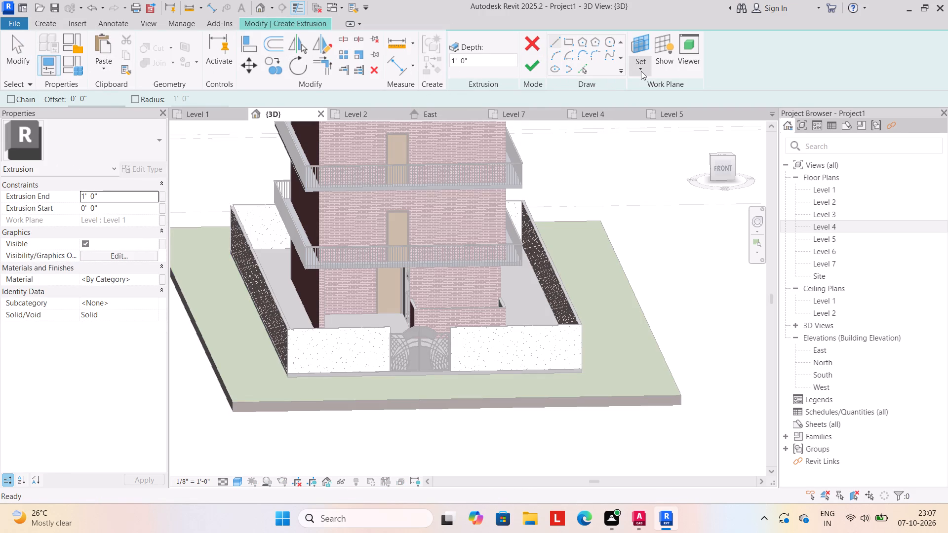
pyautogui.click(641, 71)
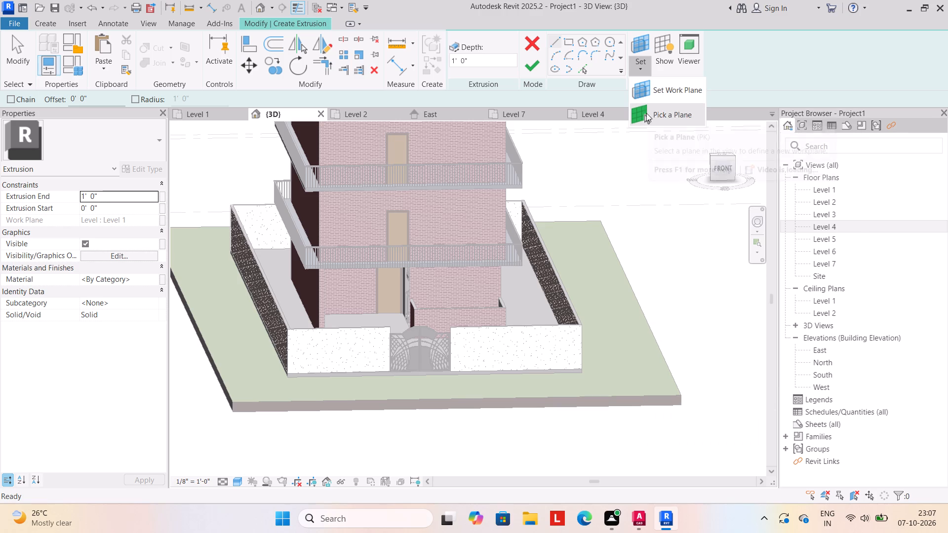
pyautogui.click(646, 113)
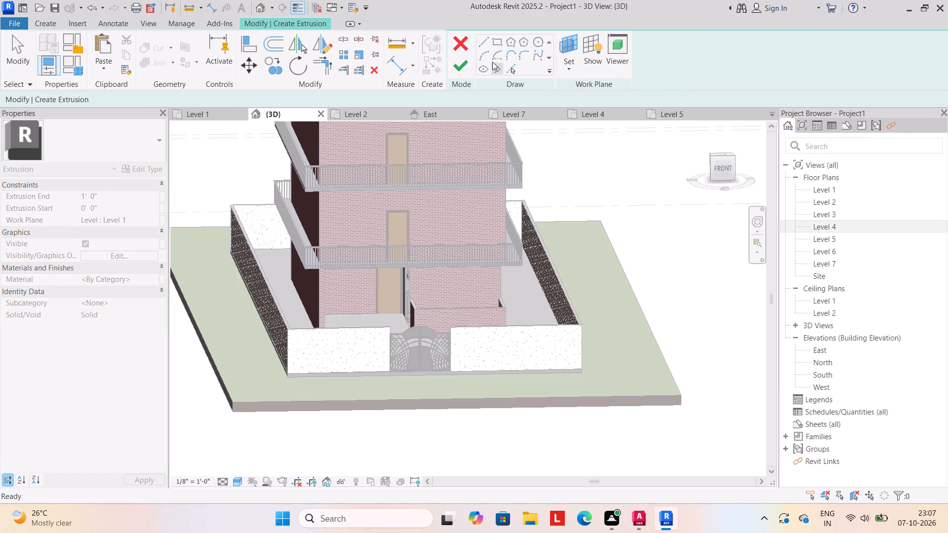
pyautogui.click(496, 39)
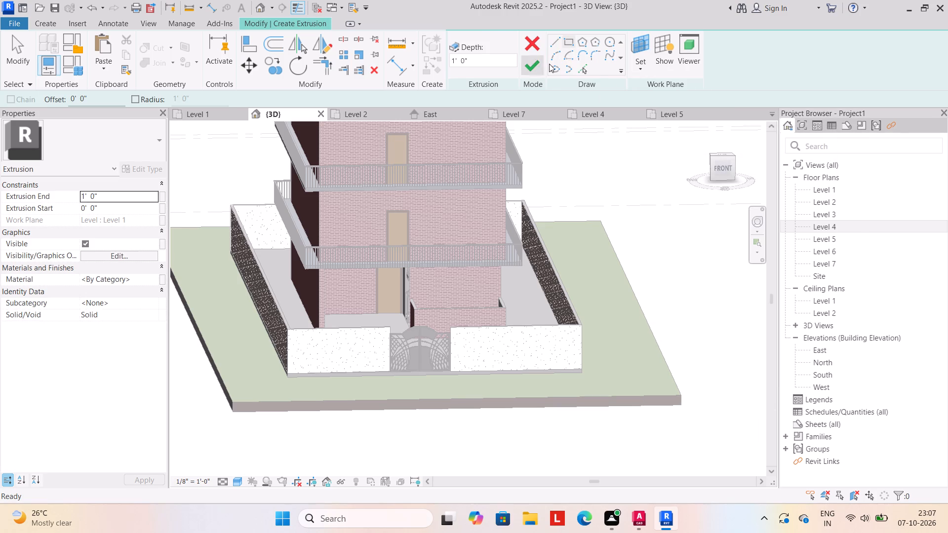
pyautogui.click(640, 72)
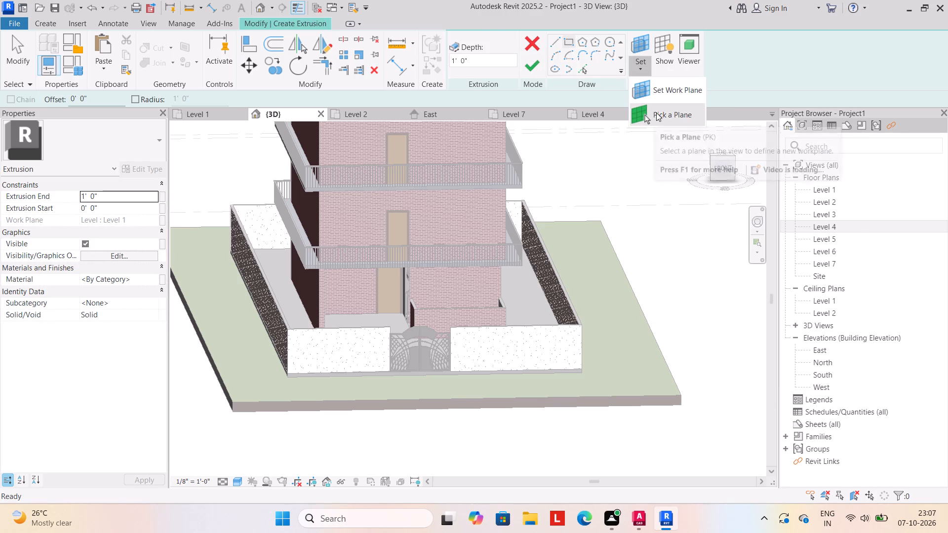
pyautogui.click(656, 113)
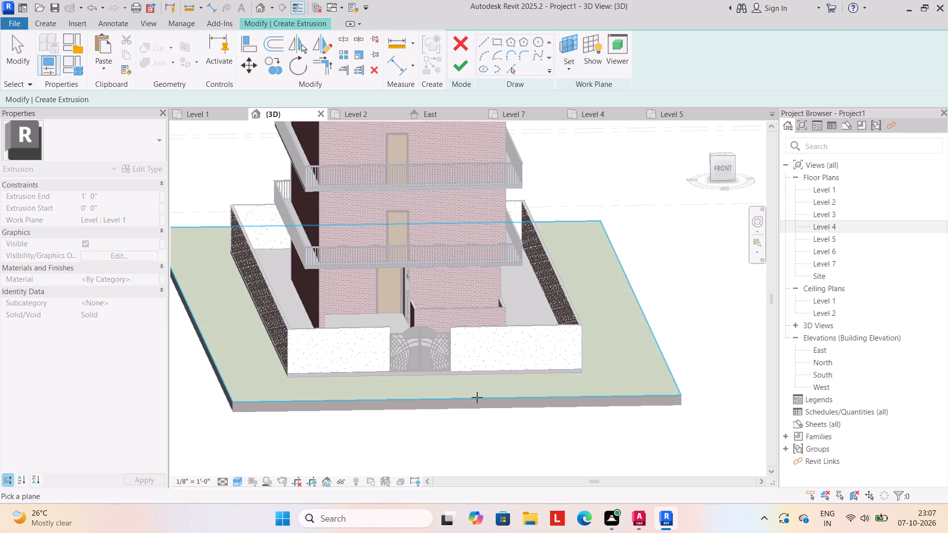
pyautogui.click(477, 397)
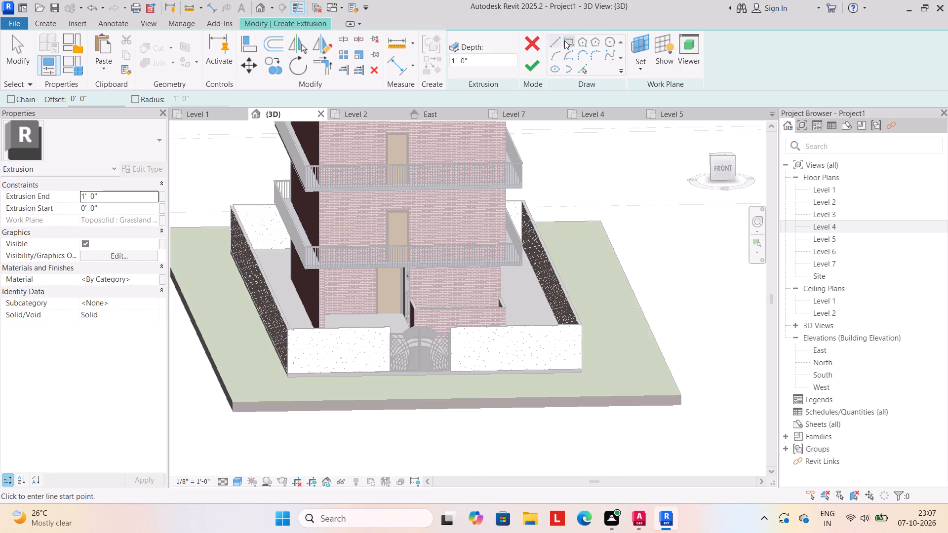
# Sketch a rectangle about 59' by 10' on the grass strip in front of the gate and extrude it 1'.
pyautogui.click(564, 40)
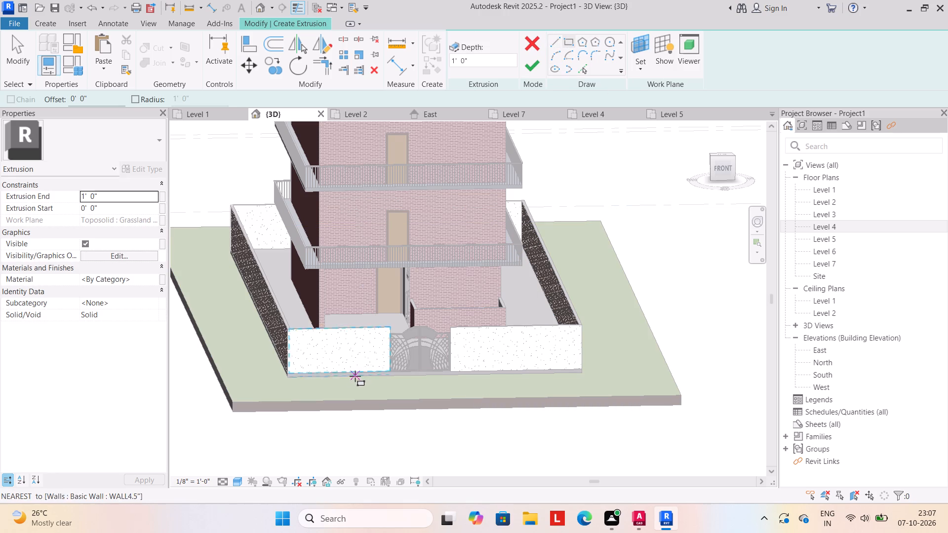
pyautogui.keyDown('shift'); pyautogui.moveTo(352, 379); pyautogui.dragTo(359, 375, button='middle'); pyautogui.keyUp('shift')
pyautogui.keyDown('shift'); pyautogui.moveTo(389, 388); pyautogui.dragTo(363, 409, button='middle'); pyautogui.keyUp('shift')
pyautogui.moveTo(364, 405); pyautogui.dragTo(414, 355, button='middle')
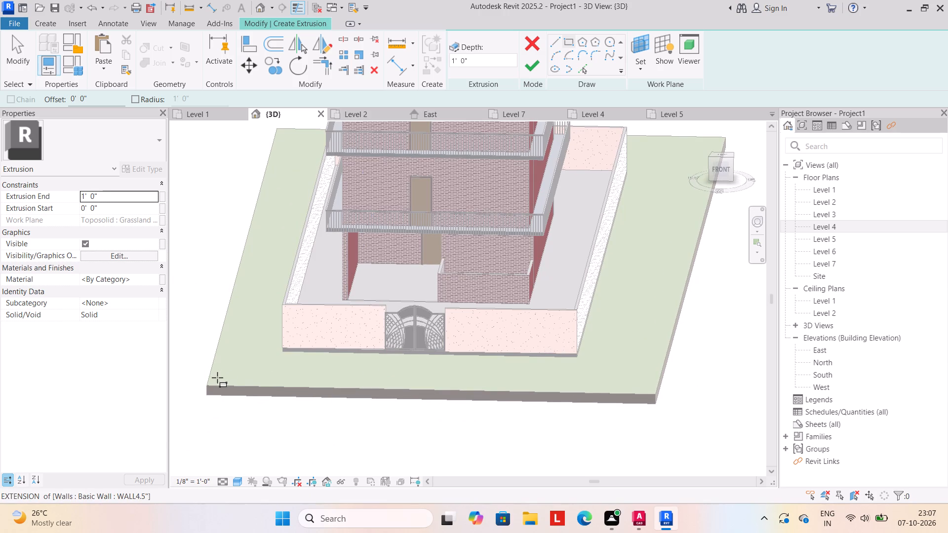
pyautogui.click(216, 379)
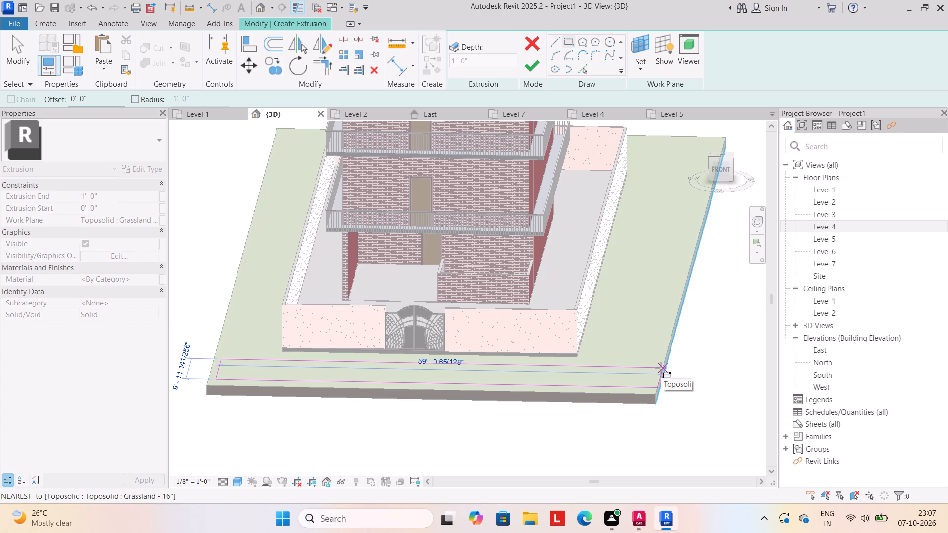
pyautogui.click(661, 368)
pyautogui.press('Escape')
pyautogui.click(537, 71)
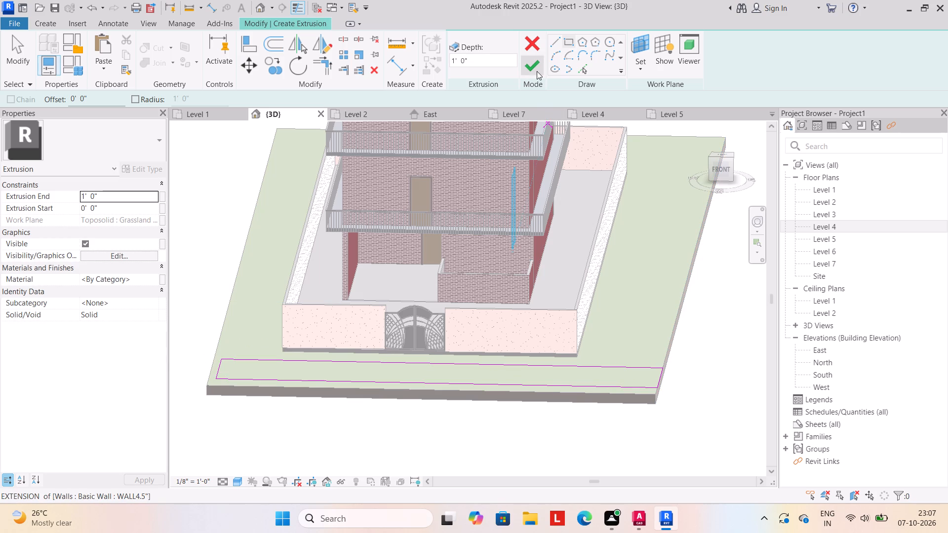
pyautogui.click(327, 420)
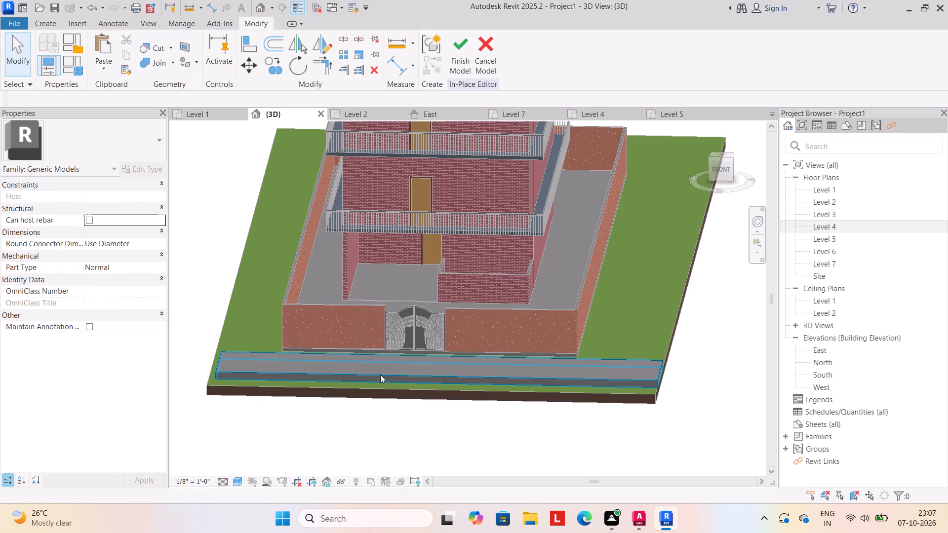
# Set the front slab's extrusion end to 6".
pyautogui.click(381, 374)
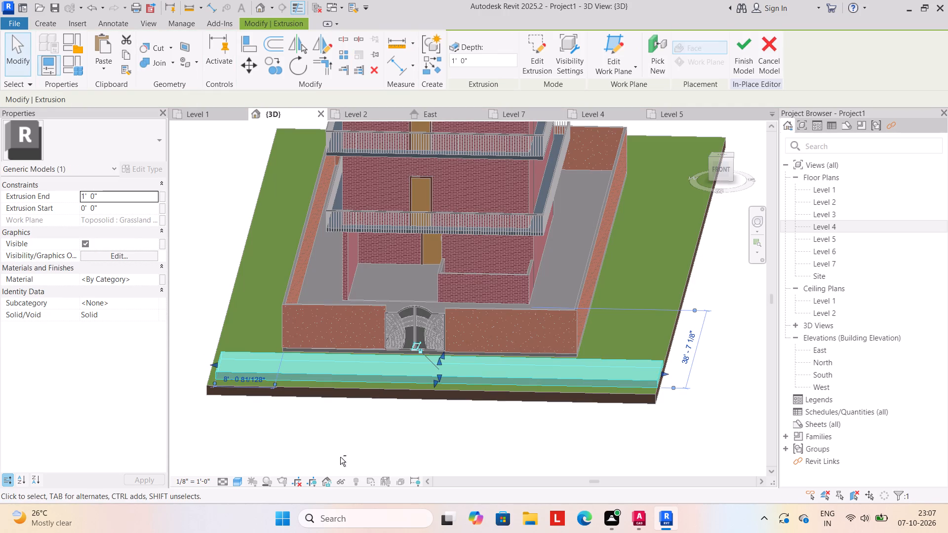
pyautogui.keyDown('shift'); pyautogui.moveTo(344, 452); pyautogui.dragTo(335, 506, button='middle'); pyautogui.keyUp('shift')
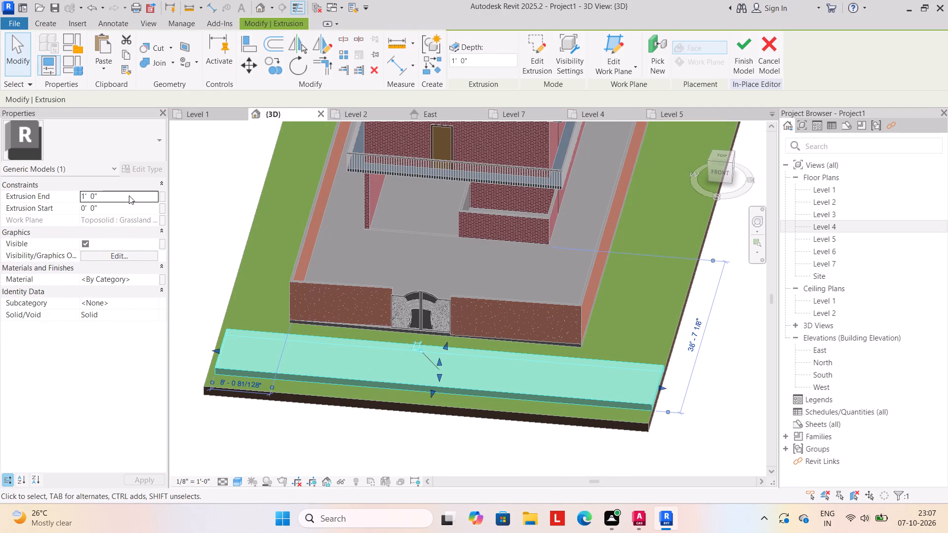
pyautogui.click(125, 192)
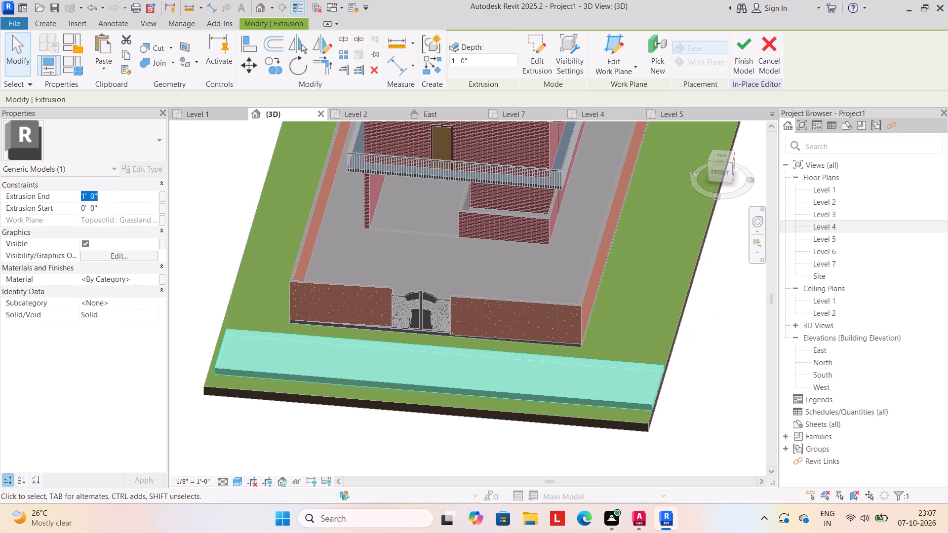
pyautogui.press('6')
pyautogui.hotkey('shift', '"')
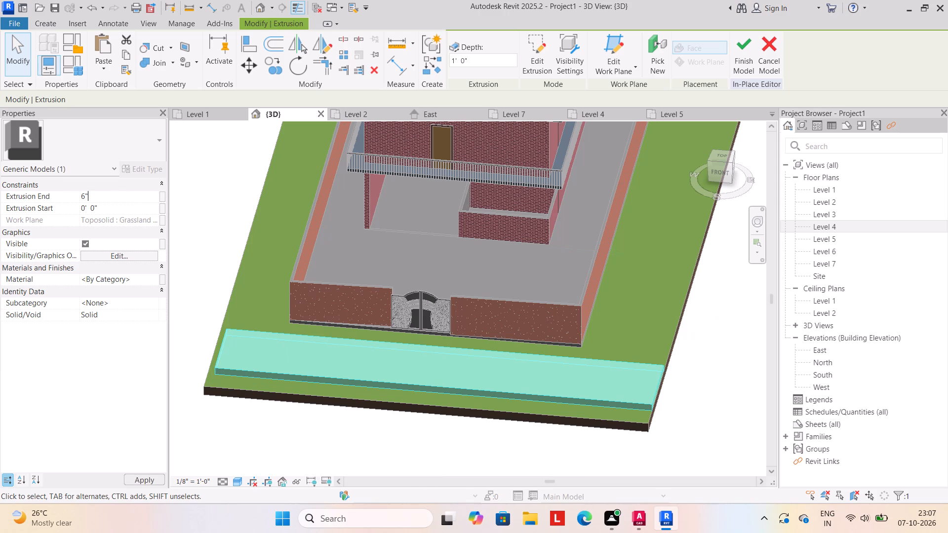
pyautogui.press('Return')
# Stretch the slab's outer long side out to the front edge of the toposolid.
pyautogui.keyDown('shift'); pyautogui.moveTo(348, 413); pyautogui.dragTo(316, 418, button='middle'); pyautogui.keyUp('shift')
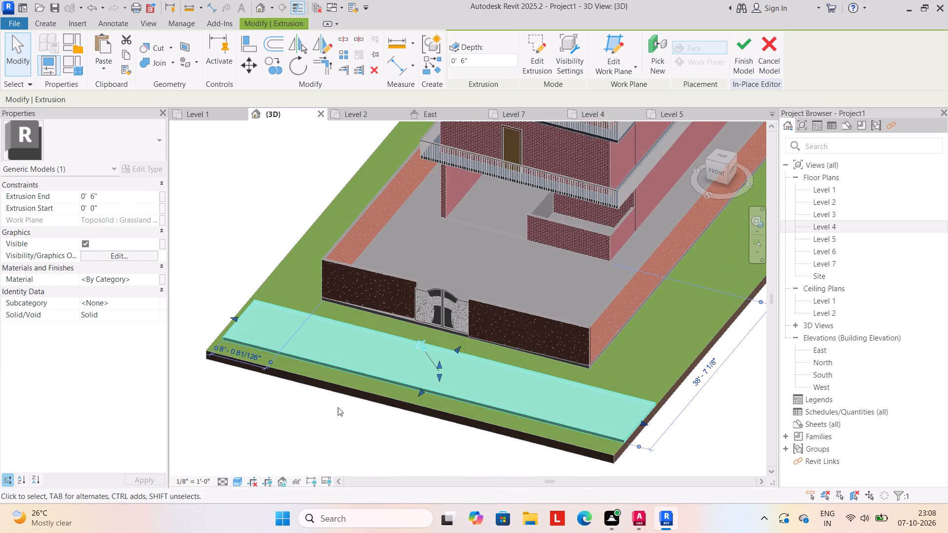
pyautogui.moveTo(338, 407); pyautogui.dragTo(330, 354, button='middle')
pyautogui.keyDown('shift'); pyautogui.moveTo(673, 480); pyautogui.dragTo(571, 460, button='middle'); pyautogui.keyUp('shift')
pyautogui.keyDown('shift'); pyautogui.moveTo(682, 457); pyautogui.dragTo(489, 456, button='middle'); pyautogui.keyUp('shift')
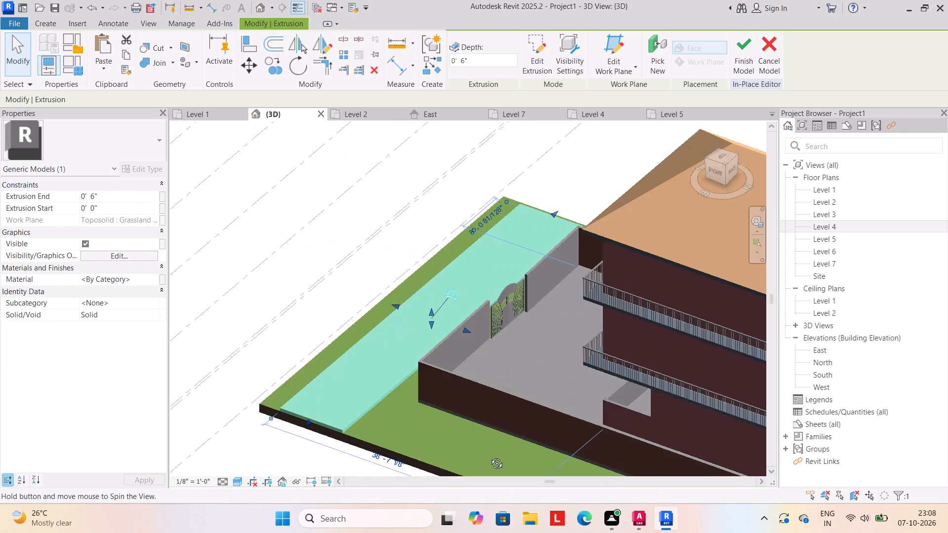
pyautogui.keyDown('shift'); pyautogui.moveTo(489, 456); pyautogui.dragTo(489, 456, button='middle'); pyautogui.keyUp('shift')
pyautogui.keyDown('shift'); pyautogui.moveTo(432, 440); pyautogui.dragTo(557, 462, button='middle'); pyautogui.keyUp('shift')
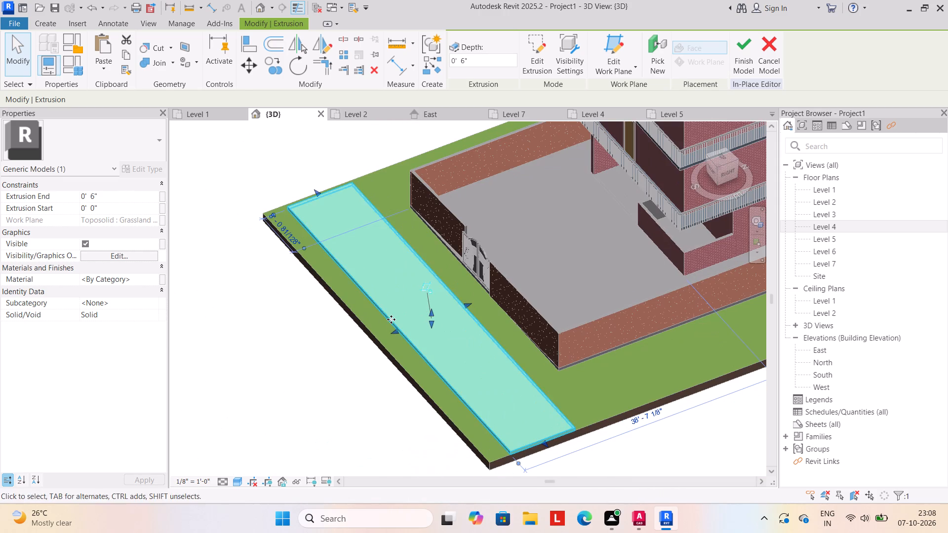
pyautogui.moveTo(396, 328); pyautogui.dragTo(391, 331)
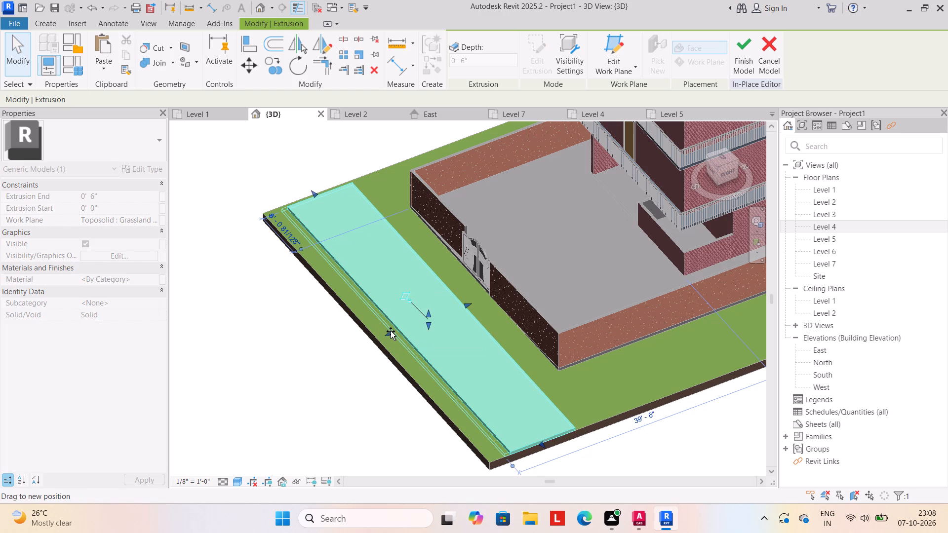
pyautogui.moveTo(391, 331); pyautogui.dragTo(385, 339)
pyautogui.click(330, 361)
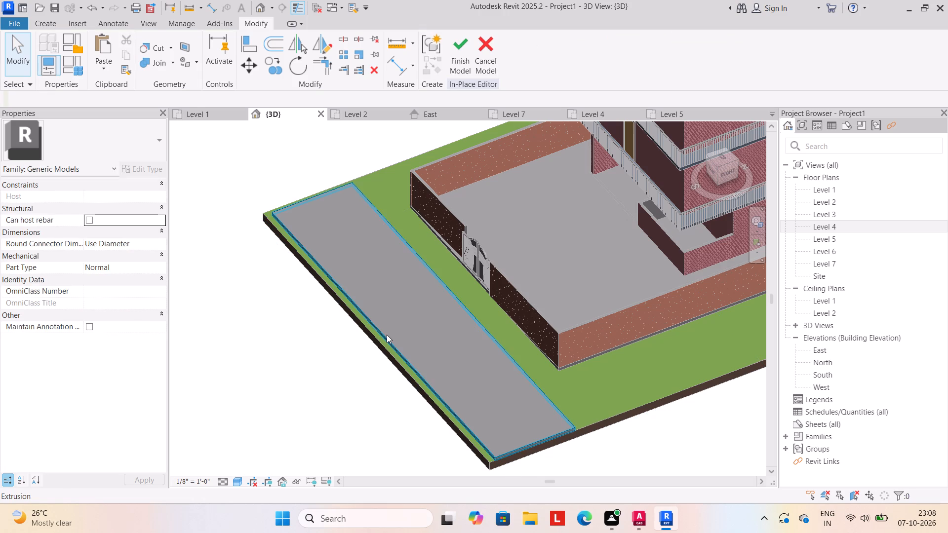
pyautogui.click(387, 335)
pyautogui.scroll(4, 387, 337)
pyautogui.moveTo(376, 334); pyautogui.dragTo(369, 339)
pyautogui.click(321, 354)
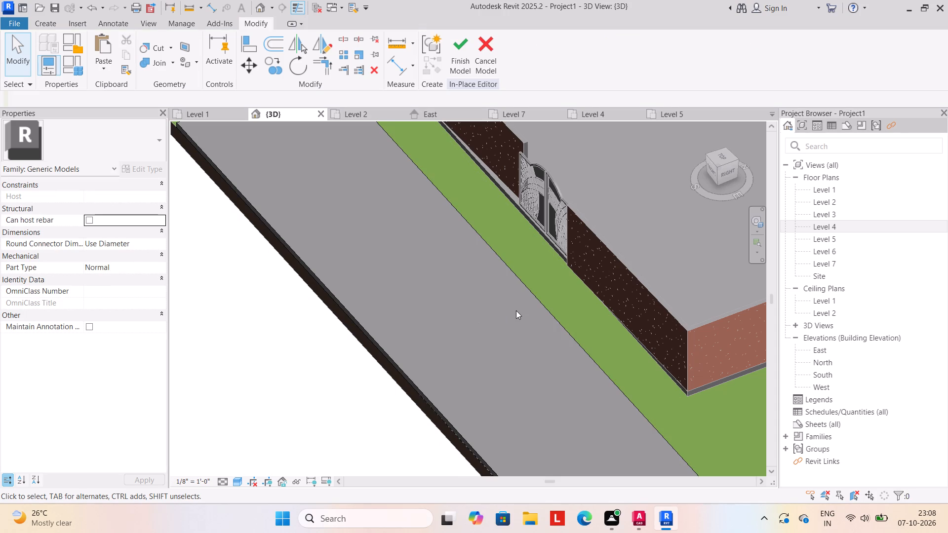
# Pull the slab's gate-facing long side slightly away from the compound wall and finish the in-place model.
pyautogui.moveTo(535, 303); pyautogui.dragTo(534, 310)
pyautogui.scroll(-4, 467, 369)
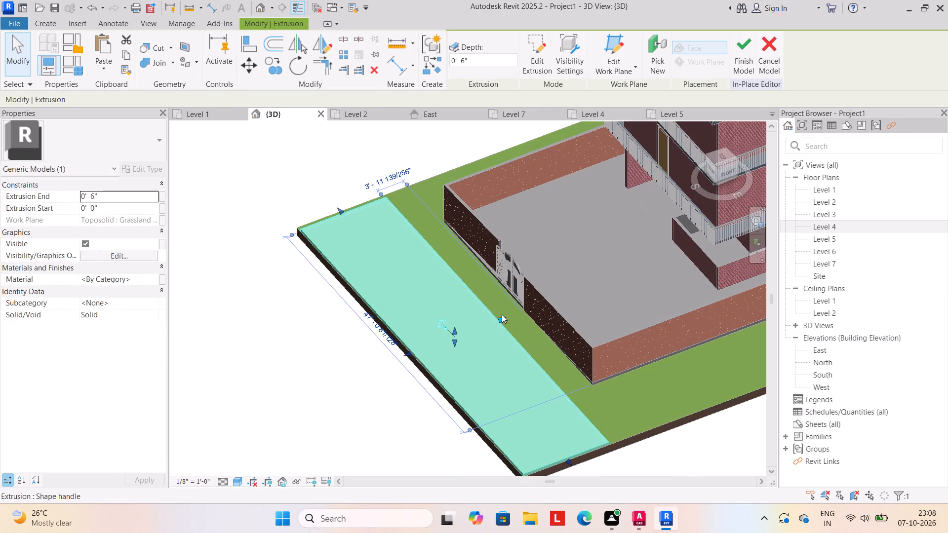
pyautogui.moveTo(500, 315); pyautogui.dragTo(491, 325)
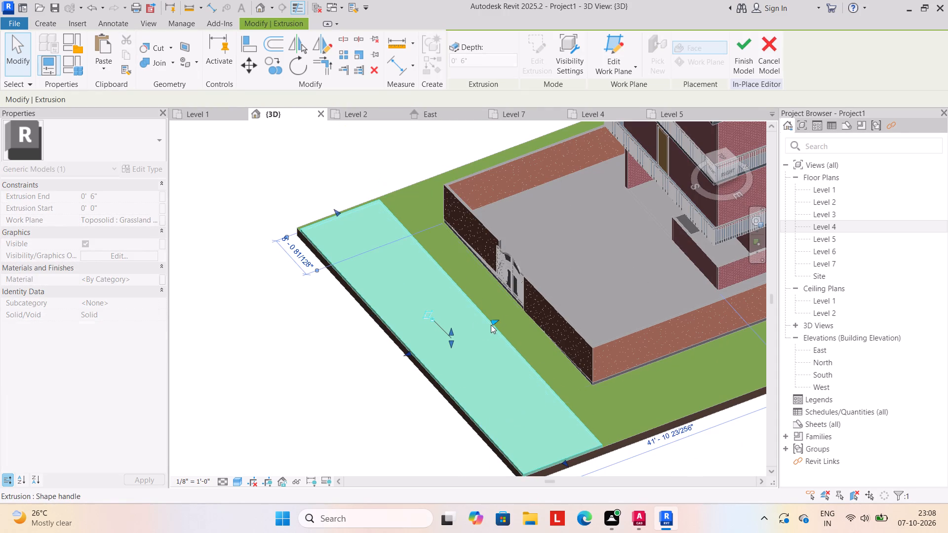
pyautogui.click(736, 66)
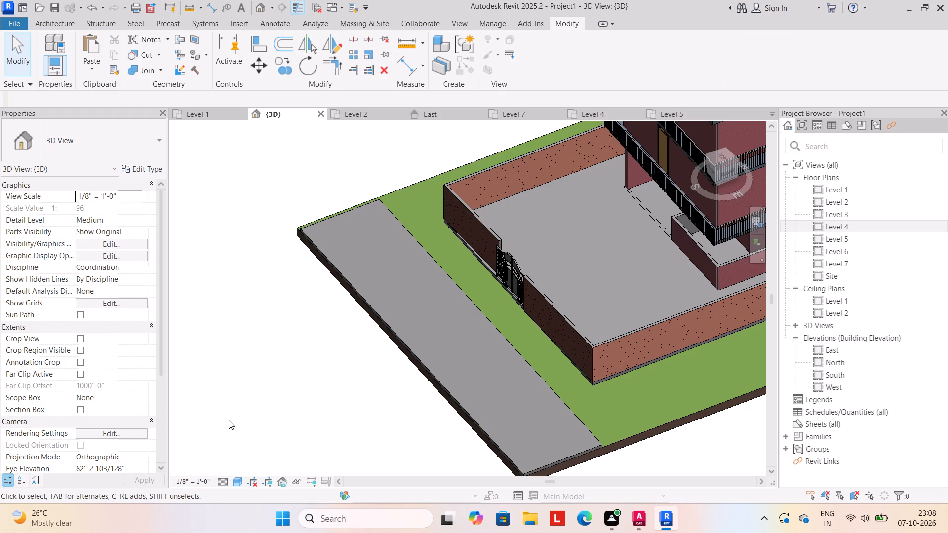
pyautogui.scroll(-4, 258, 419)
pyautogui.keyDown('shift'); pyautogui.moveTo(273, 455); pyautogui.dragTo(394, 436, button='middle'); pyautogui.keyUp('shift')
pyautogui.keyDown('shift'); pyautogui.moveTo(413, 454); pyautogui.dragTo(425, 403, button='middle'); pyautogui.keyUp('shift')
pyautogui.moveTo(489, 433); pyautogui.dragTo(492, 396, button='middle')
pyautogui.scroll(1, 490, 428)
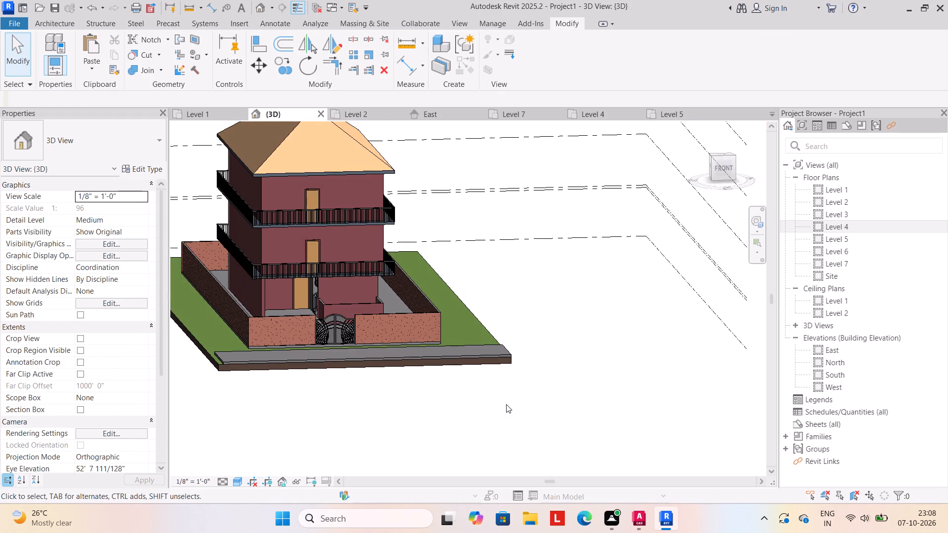
# Examine the front slab, the gate and the grass strip between them from several angles and distances.
pyautogui.scroll(-2, 510, 424)
pyautogui.moveTo(511, 425); pyautogui.dragTo(540, 425, button='middle')
pyautogui.keyDown('shift'); pyautogui.moveTo(531, 440); pyautogui.dragTo(459, 386, button='middle'); pyautogui.keyUp('shift')
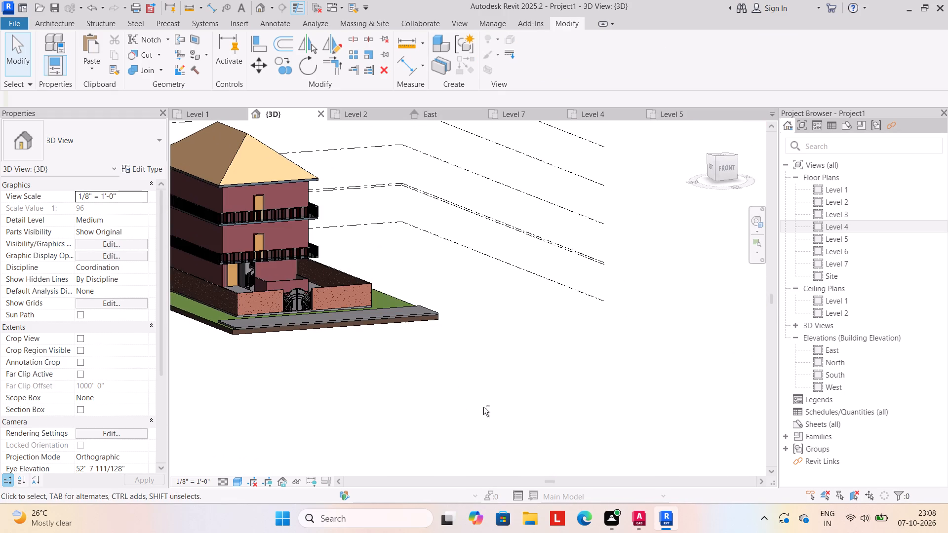
pyautogui.keyDown('shift'); pyautogui.moveTo(484, 409); pyautogui.dragTo(414, 414, button='middle'); pyautogui.keyUp('shift')
pyautogui.moveTo(308, 371); pyautogui.dragTo(386, 425, button='middle')
pyautogui.keyDown('shift'); pyautogui.moveTo(424, 440); pyautogui.dragTo(464, 419, button='middle'); pyautogui.keyUp('shift')
pyautogui.keyDown('shift'); pyautogui.moveTo(382, 403); pyautogui.dragTo(353, 434, button='middle'); pyautogui.keyUp('shift')
pyautogui.keyDown('shift'); pyautogui.scroll(1, 346, 493); pyautogui.keyUp('shift')
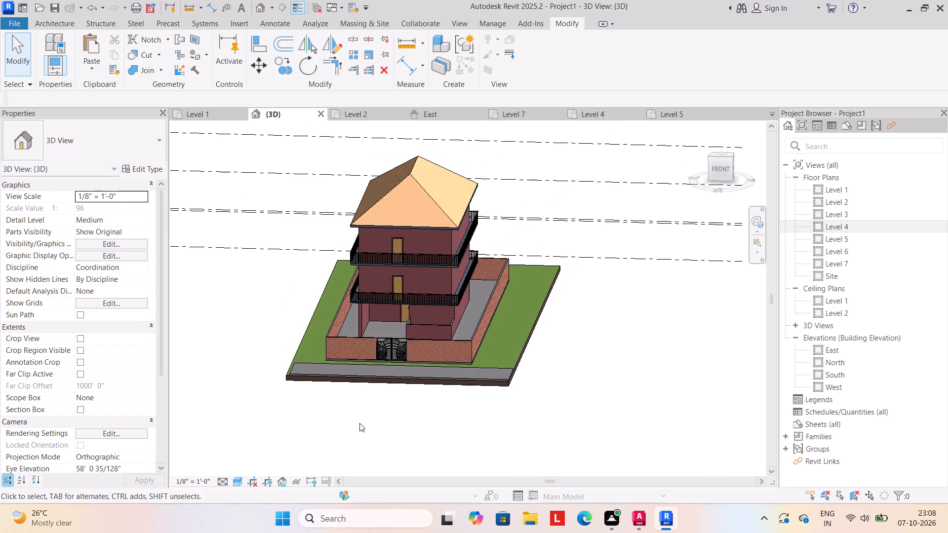
pyautogui.scroll(8, 440, 364)
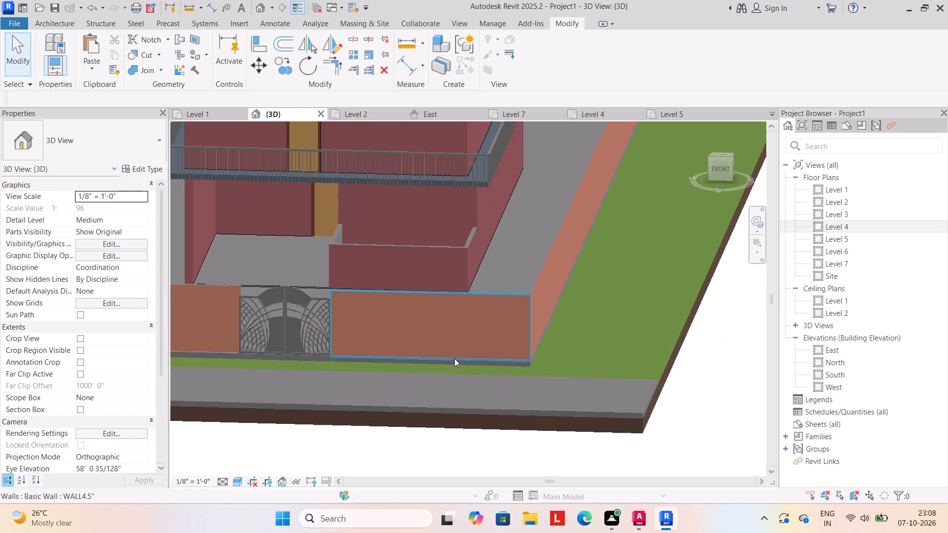
pyautogui.keyDown('shift'); pyautogui.moveTo(452, 393); pyautogui.dragTo(471, 376, button='middle'); pyautogui.keyUp('shift')
pyautogui.keyDown('shift'); pyautogui.scroll(1, 450, 427); pyautogui.keyUp('shift')
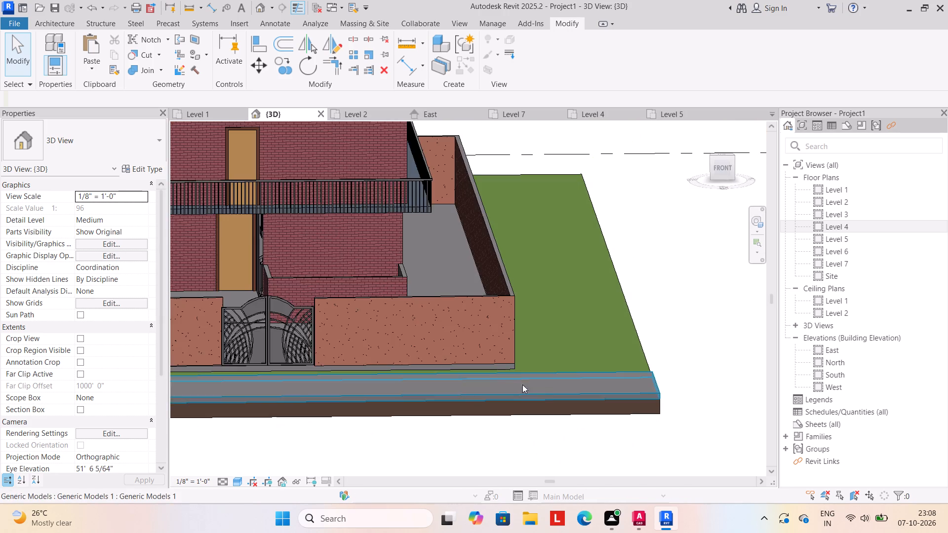
pyautogui.keyDown('shift'); pyautogui.moveTo(547, 394); pyautogui.dragTo(439, 371, button='middle'); pyautogui.keyUp('shift')
pyautogui.keyDown('shift'); pyautogui.moveTo(490, 403); pyautogui.dragTo(455, 449, button='middle'); pyautogui.keyUp('shift')
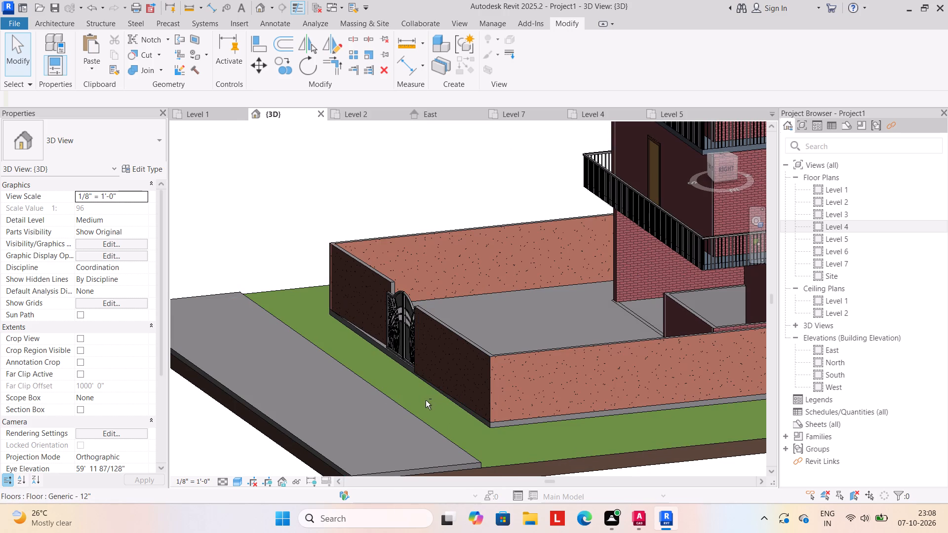
pyautogui.keyDown('shift'); pyautogui.moveTo(426, 400); pyautogui.dragTo(559, 378, button='middle'); pyautogui.keyUp('shift')
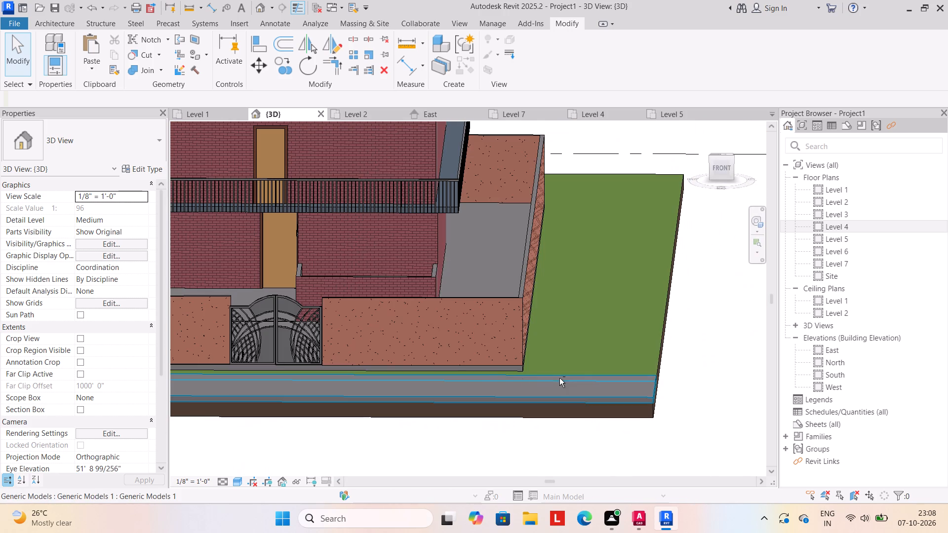
pyautogui.click(51, 23)
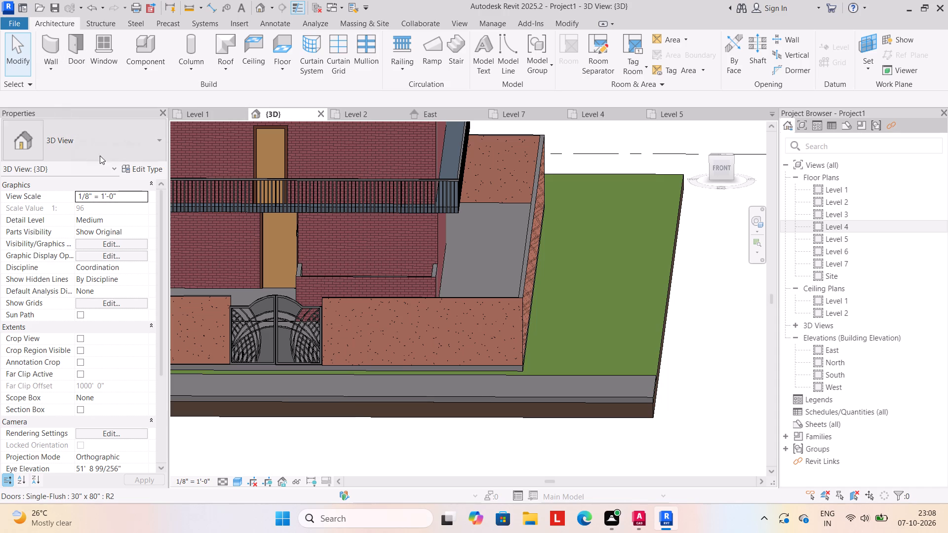
pyautogui.scroll(-6, 270, 275)
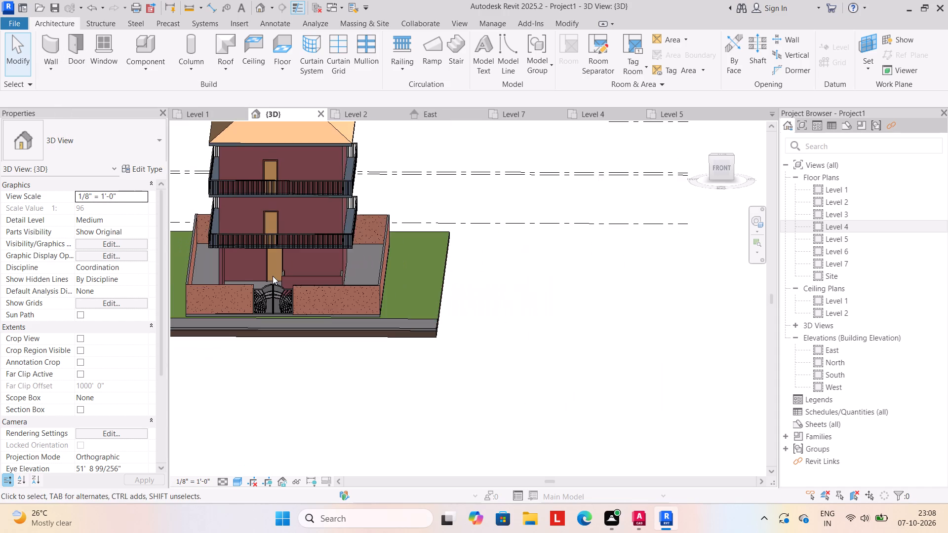
pyautogui.scroll(5, 273, 276)
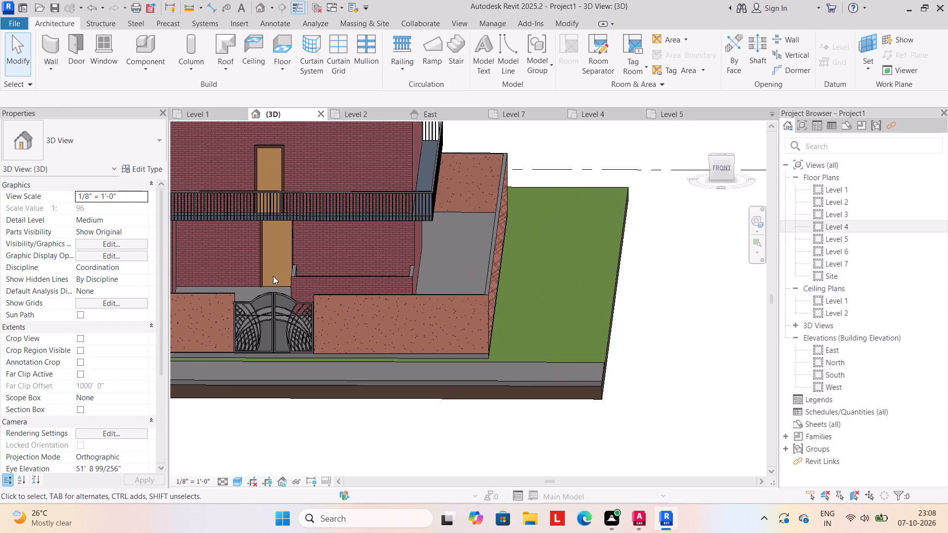
pyautogui.scroll(3, 273, 276)
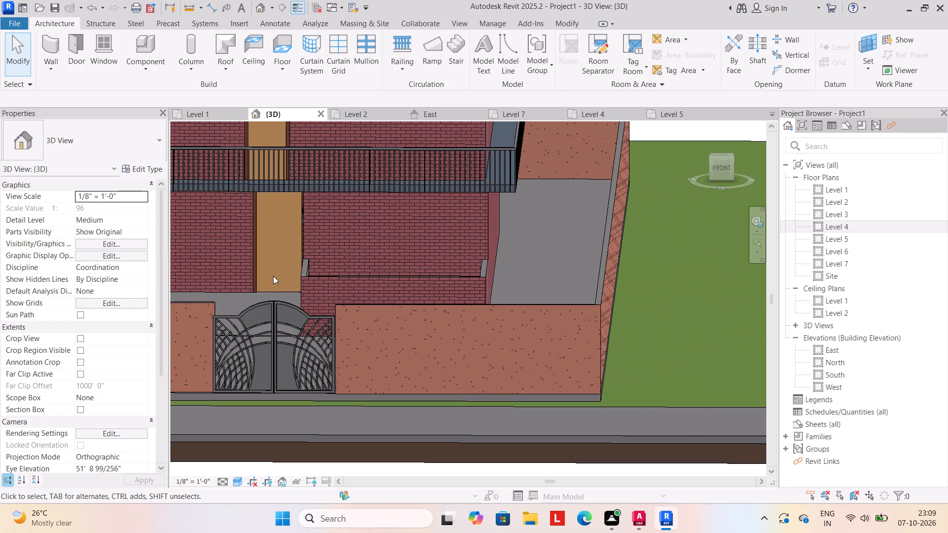
pyautogui.scroll(-6, 273, 276)
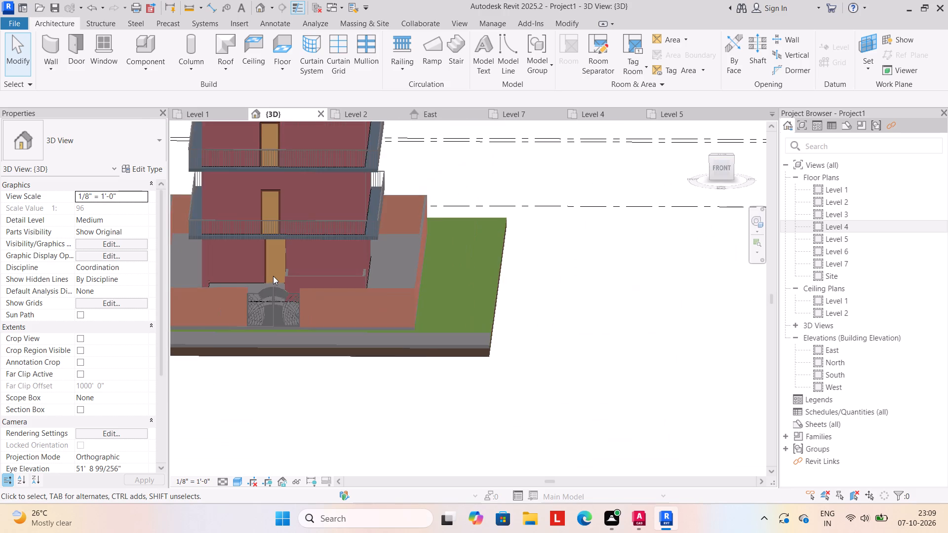
pyautogui.scroll(-4, 273, 296)
pyautogui.moveTo(273, 297); pyautogui.dragTo(350, 314, button='middle')
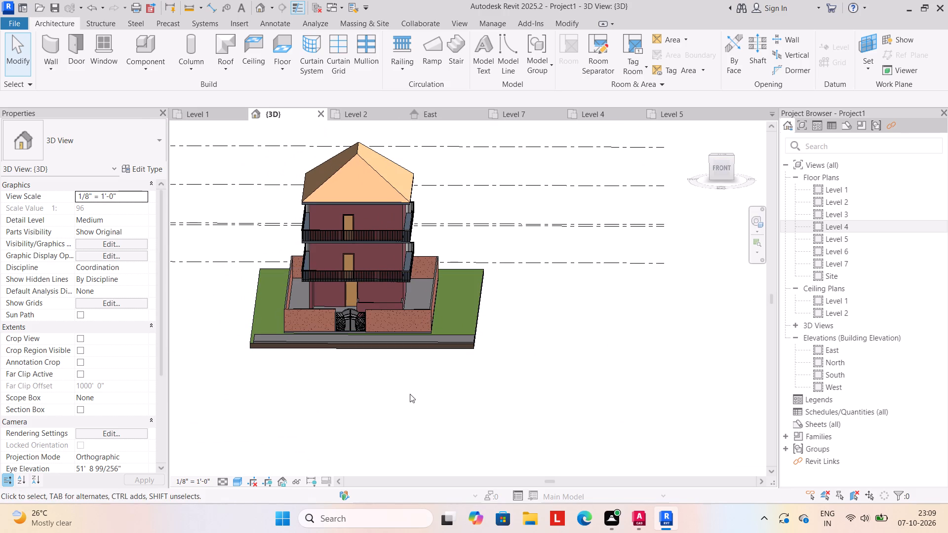
pyautogui.keyDown('shift'); pyautogui.moveTo(409, 401); pyautogui.dragTo(344, 316, button='middle'); pyautogui.keyUp('shift')
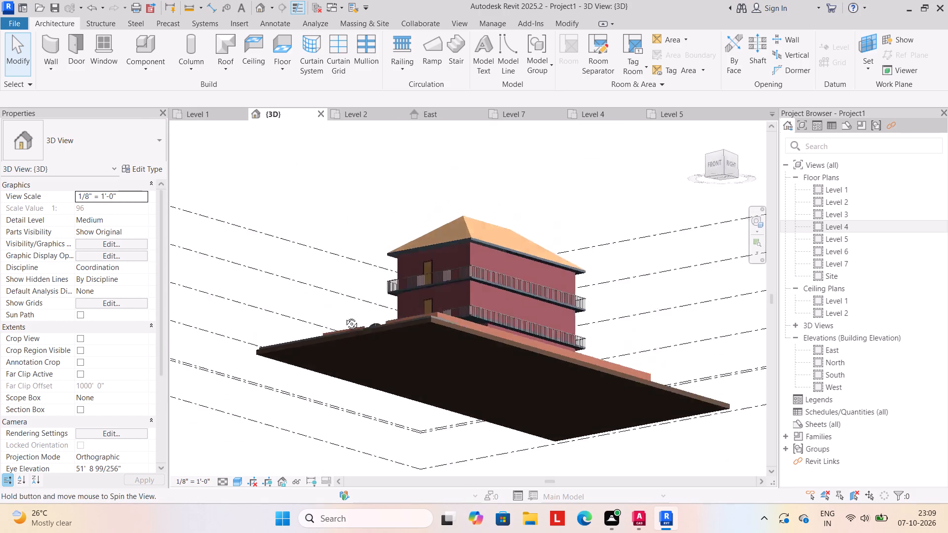
pyautogui.keyDown('shift'); pyautogui.moveTo(344, 316); pyautogui.dragTo(411, 441, button='middle'); pyautogui.keyUp('shift')
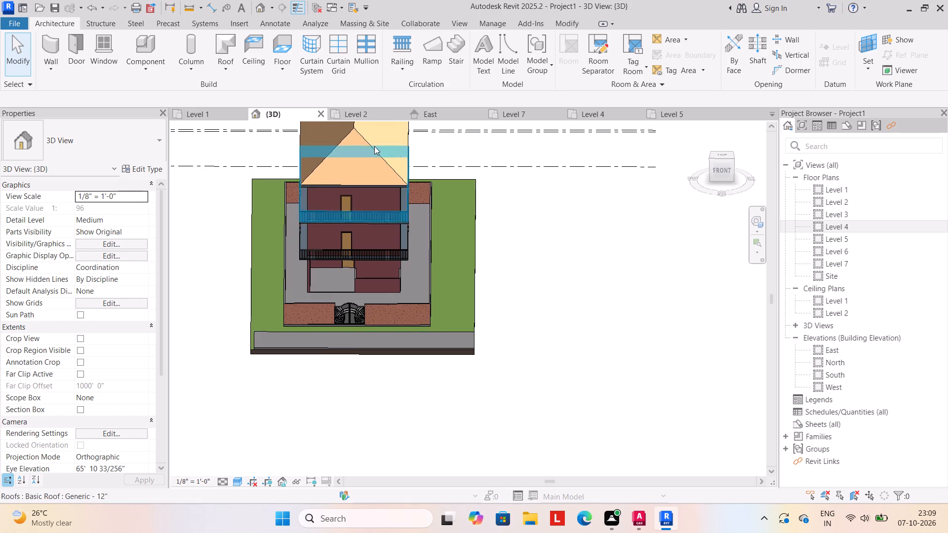
# Create a new in-place model in the Generic Models category, keeping the suggested name.
pyautogui.click(49, 72)
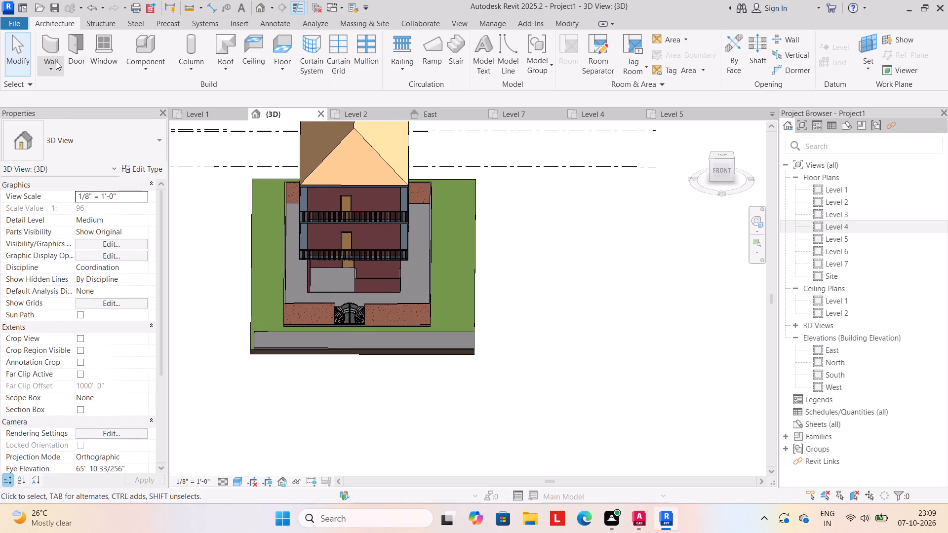
pyautogui.click(56, 61)
pyautogui.click(145, 72)
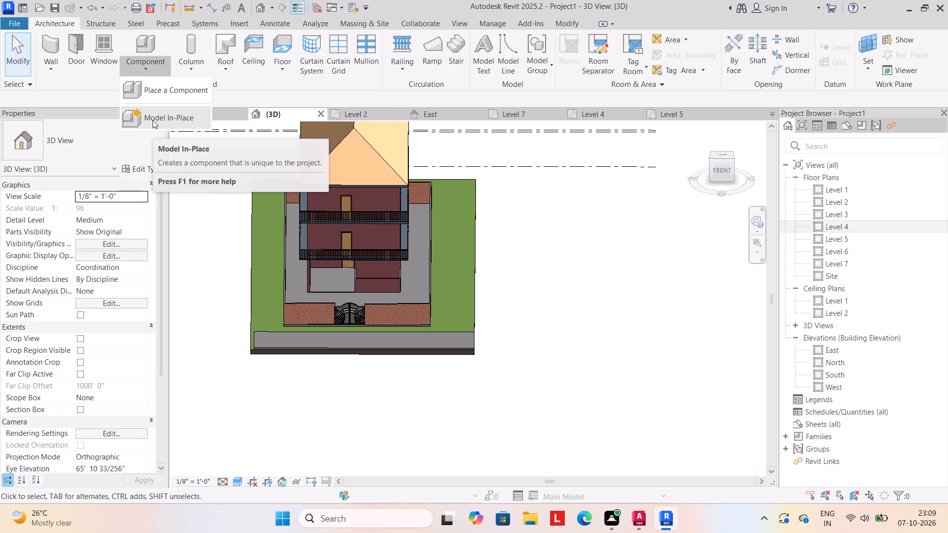
pyautogui.click(153, 120)
pyautogui.scroll(-6, 488, 211)
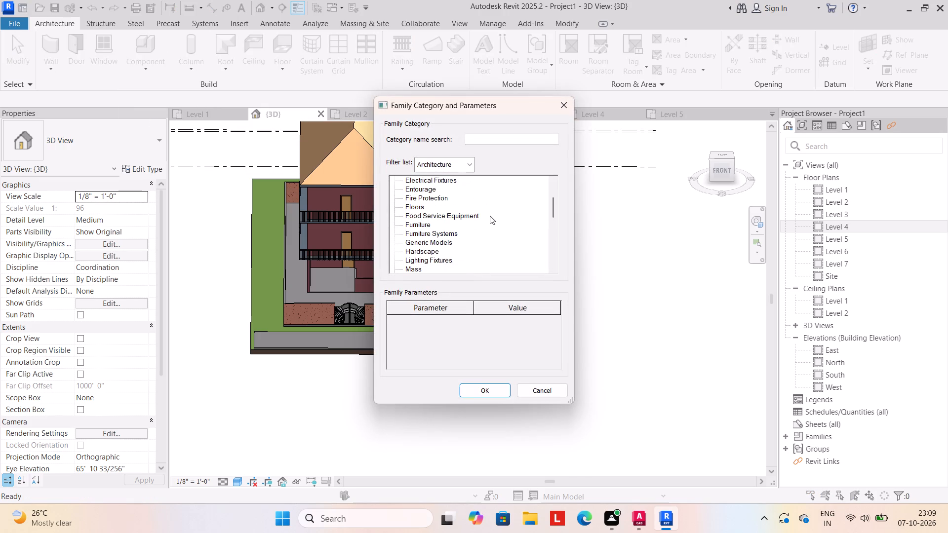
pyautogui.scroll(-2, 490, 216)
pyautogui.click(447, 226)
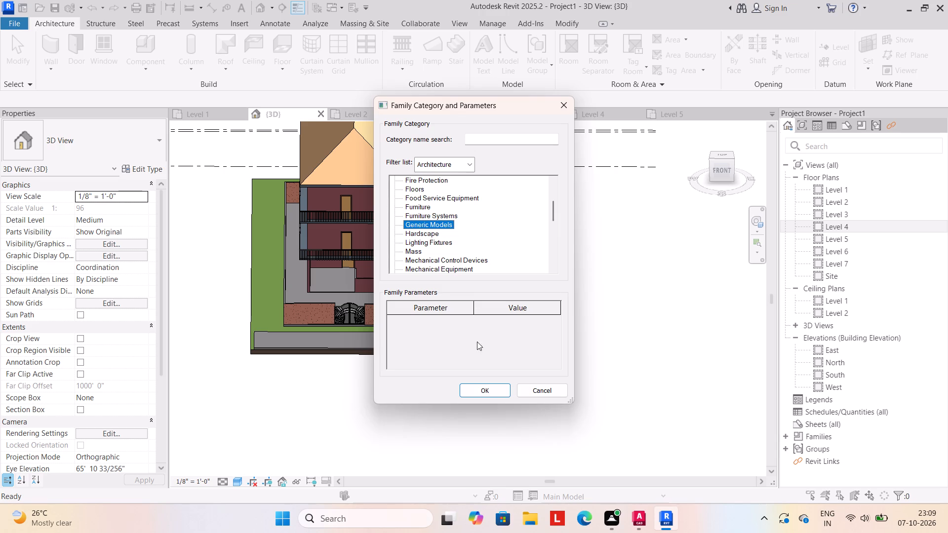
pyautogui.click(485, 385)
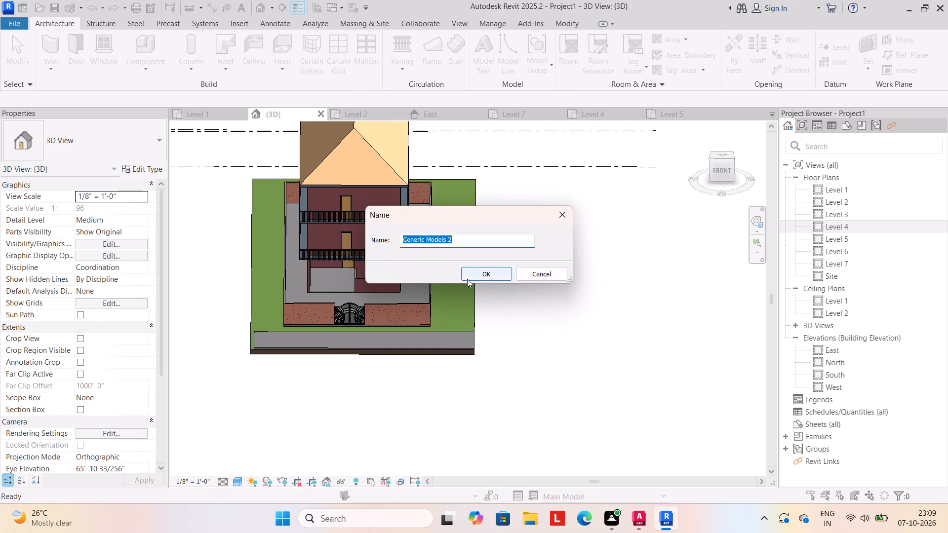
pyautogui.click(471, 271)
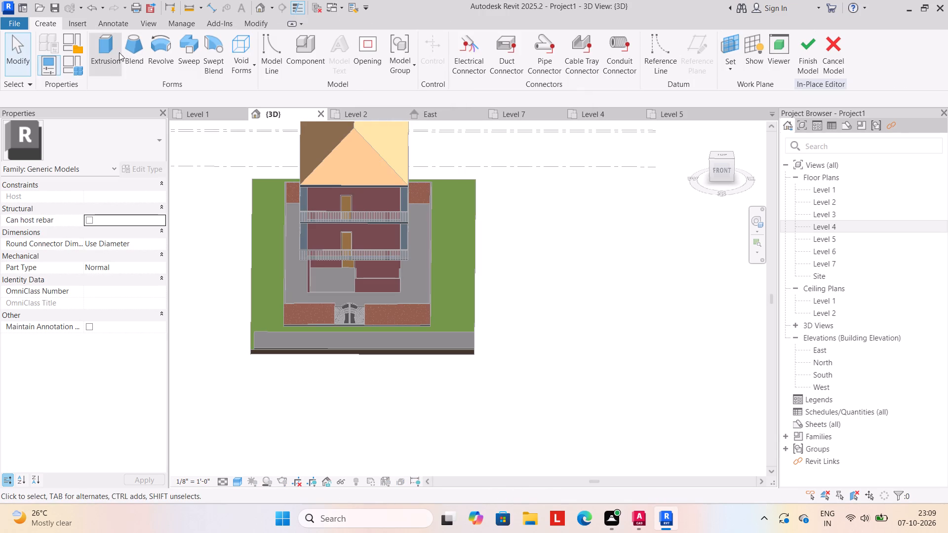
# Start an extrusion and pick the side face of the Generic - 12" floor below the compound's side wall as its work plane.
pyautogui.click(109, 44)
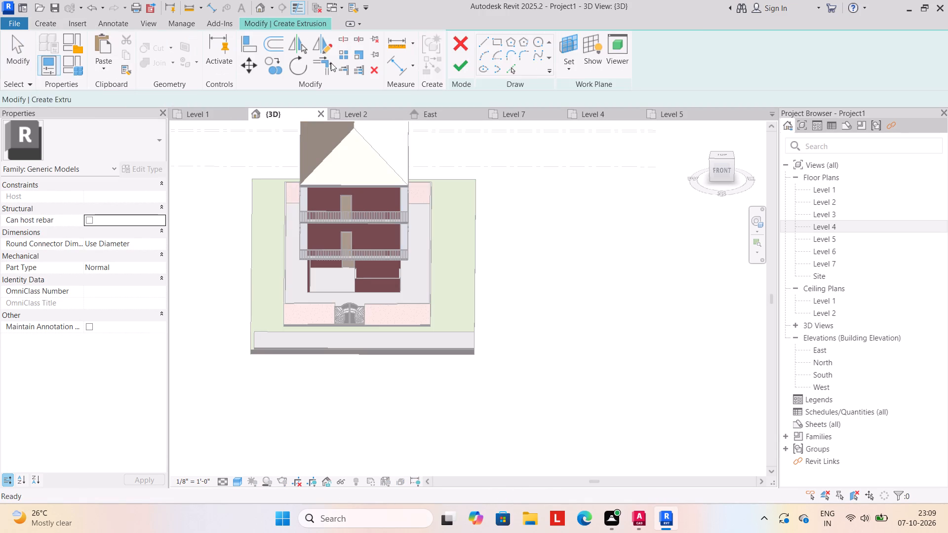
pyautogui.click(638, 69)
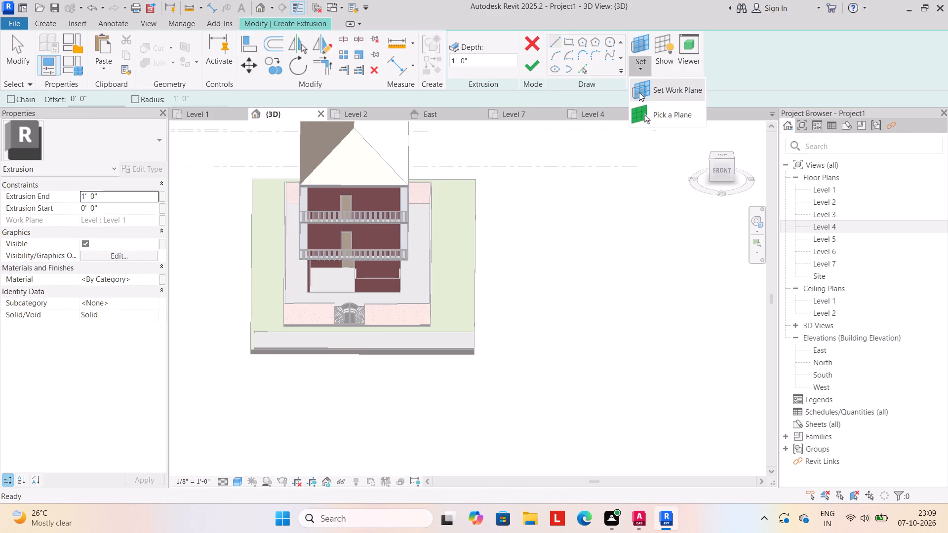
pyautogui.click(653, 114)
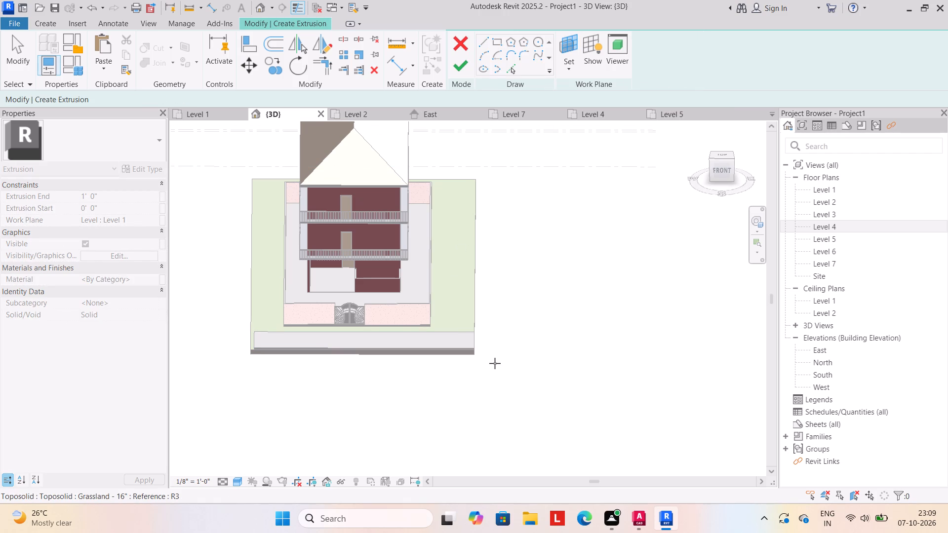
pyautogui.keyDown('shift'); pyautogui.moveTo(412, 380); pyautogui.dragTo(324, 342, button='middle'); pyautogui.keyUp('shift')
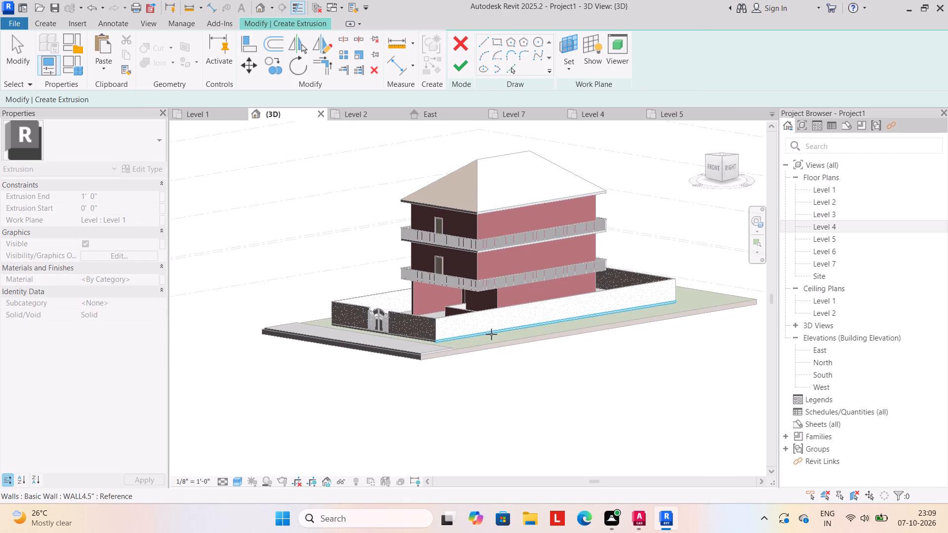
pyautogui.scroll(5, 491, 334)
pyautogui.keyDown('shift'); pyautogui.moveTo(492, 338); pyautogui.dragTo(469, 373, button='middle'); pyautogui.keyUp('shift')
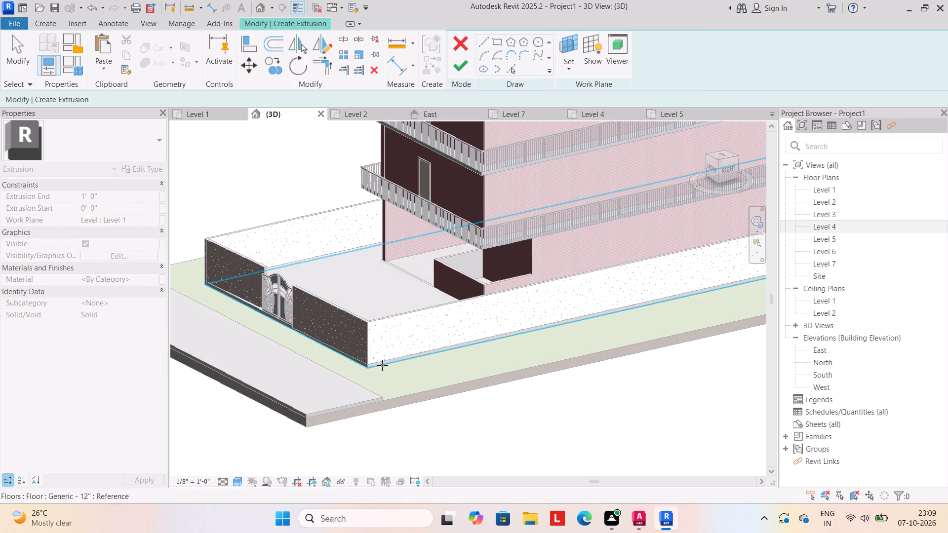
pyautogui.scroll(10, 382, 367)
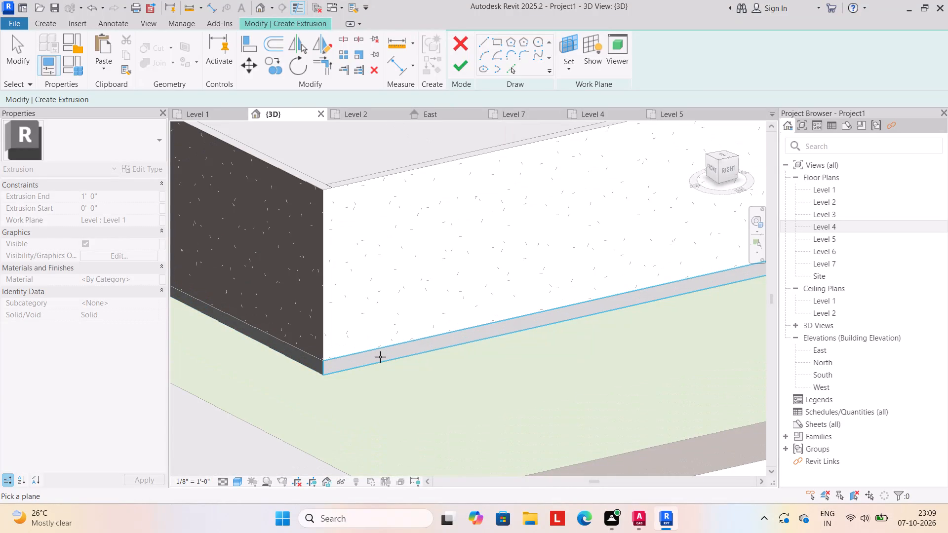
pyautogui.click(380, 357)
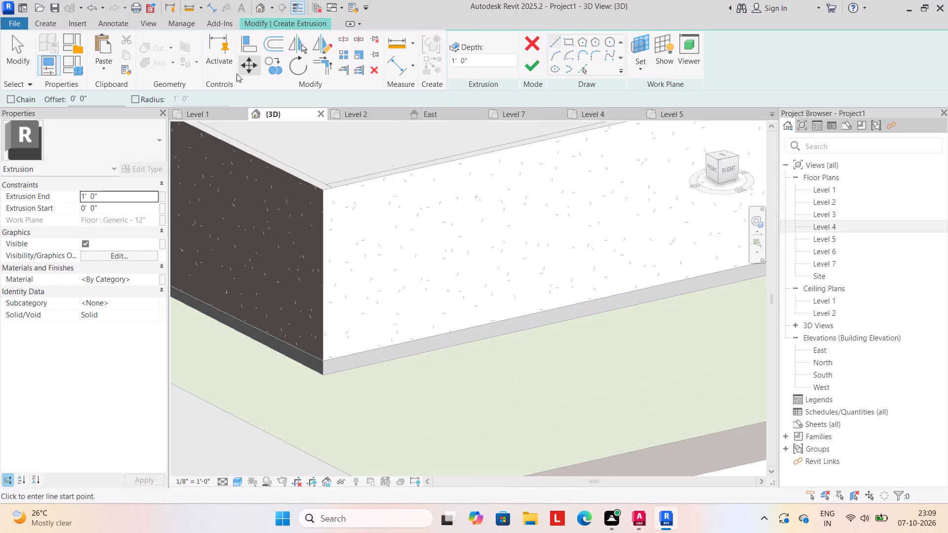
# Draw a sloping profile line about 4' 6" long from the floor edge's top corner, under the compound wall, down over the grass strip.
pyautogui.click(43, 21)
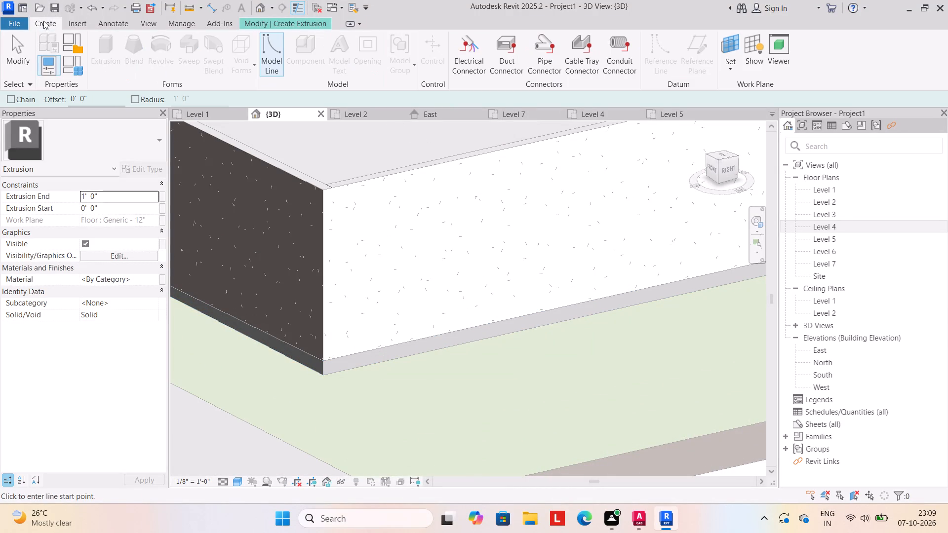
pyautogui.click(295, 25)
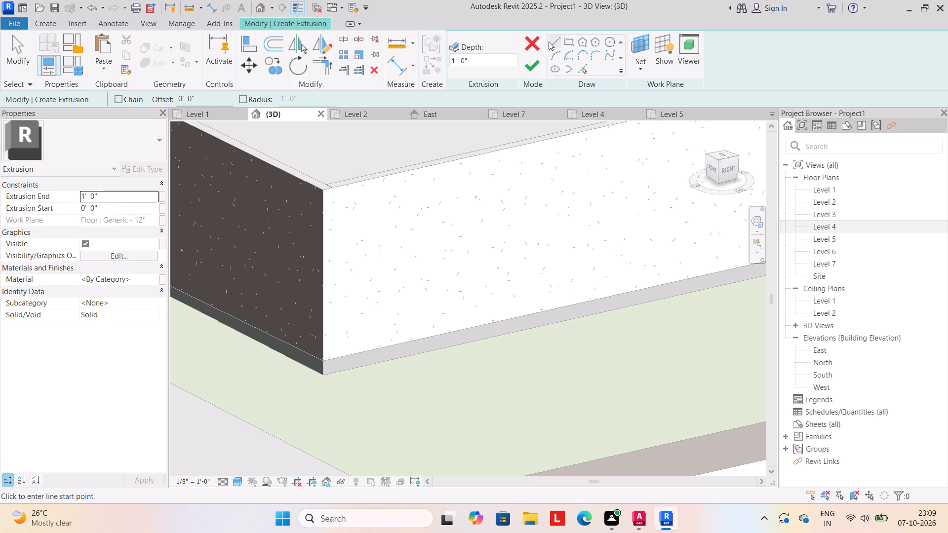
pyautogui.click(730, 163)
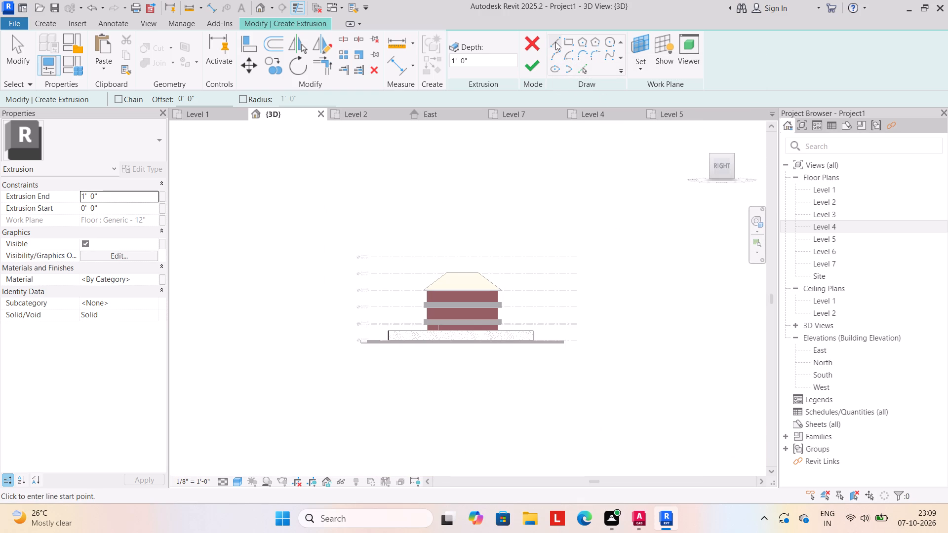
pyautogui.click(554, 40)
pyautogui.scroll(5, 380, 308)
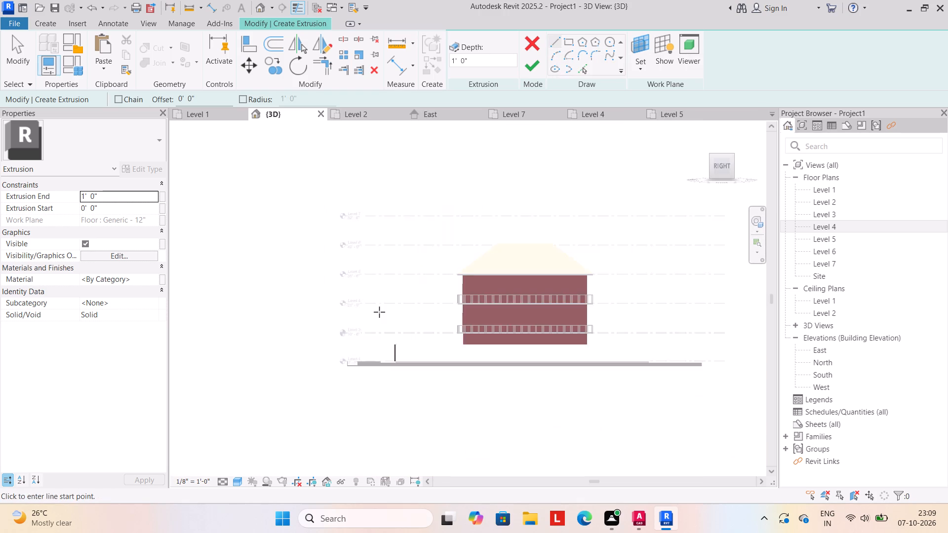
pyautogui.moveTo(391, 342); pyautogui.dragTo(447, 263, button='middle')
pyautogui.keyDown('shift'); pyautogui.moveTo(438, 306); pyautogui.dragTo(441, 382, button='middle'); pyautogui.keyUp('shift')
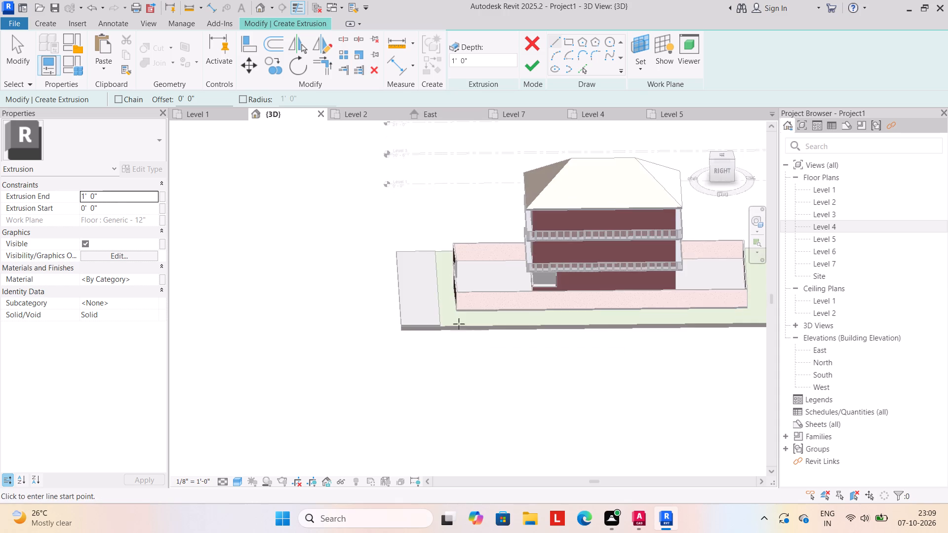
pyautogui.scroll(10, 457, 305)
pyautogui.moveTo(467, 329); pyautogui.dragTo(487, 305, button='middle')
pyautogui.scroll(4, 467, 329)
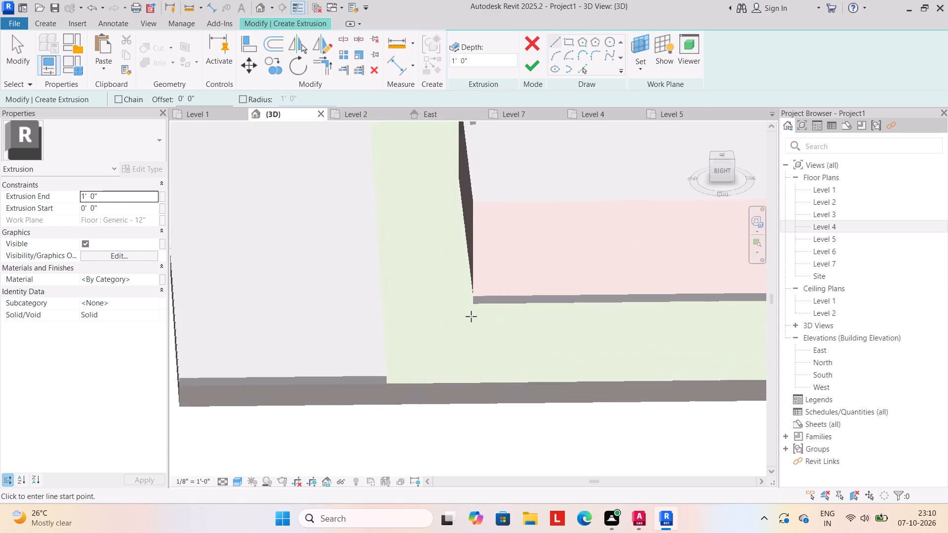
pyautogui.scroll(6, 471, 316)
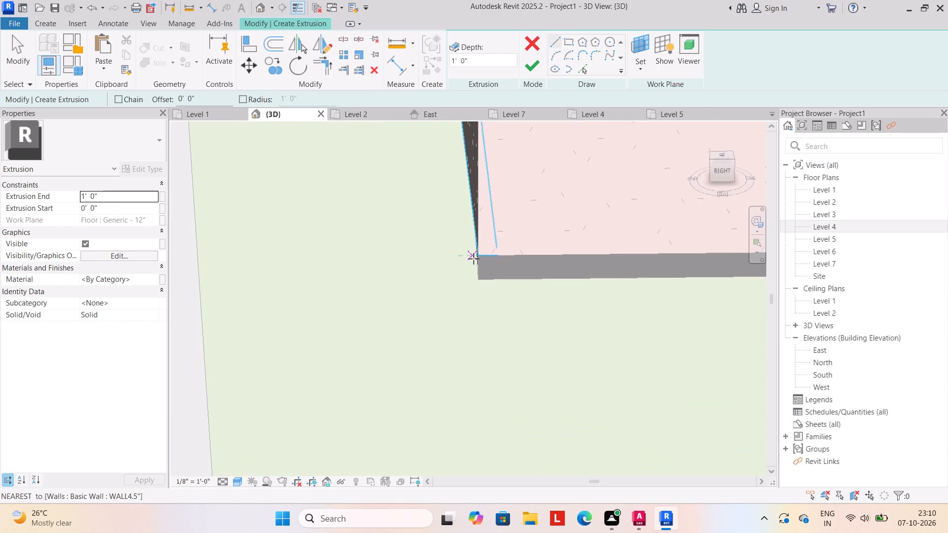
pyautogui.click(475, 257)
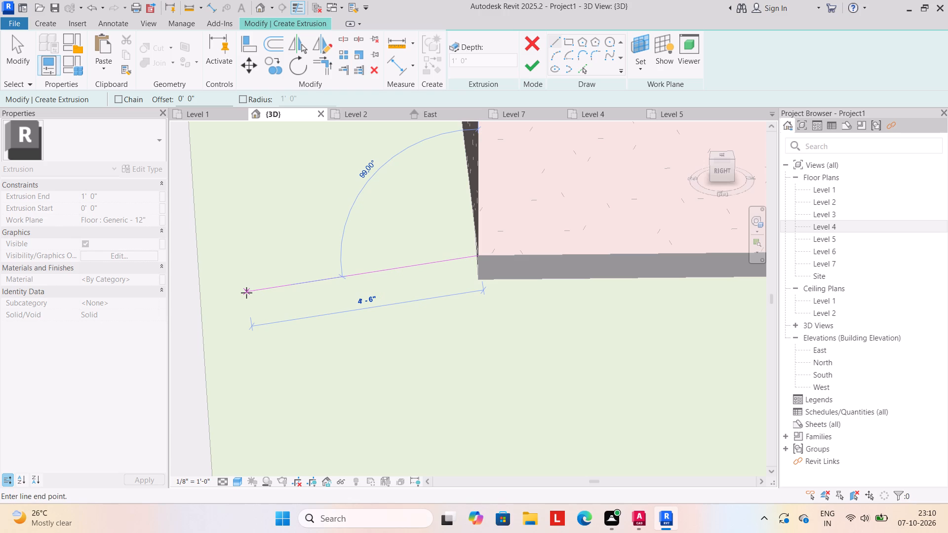
pyautogui.scroll(2, 246, 293)
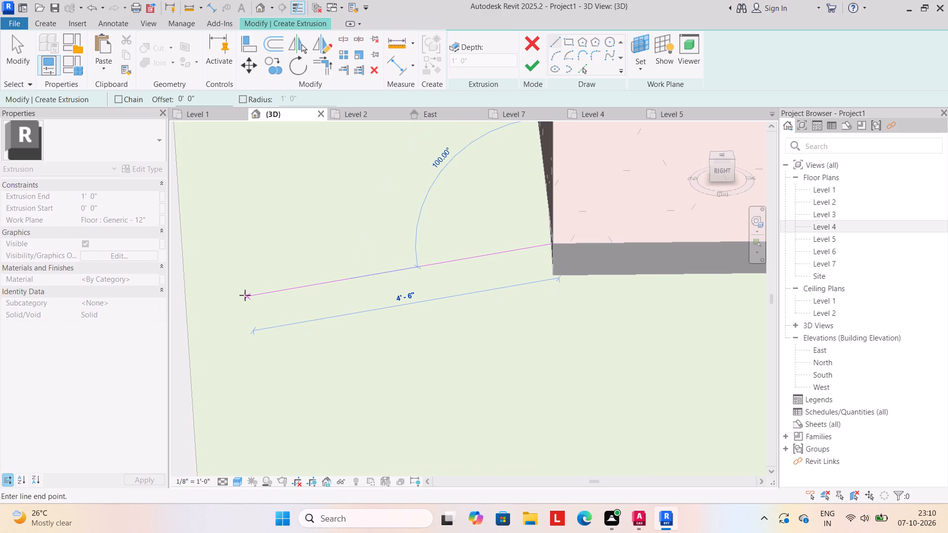
pyautogui.click(245, 295)
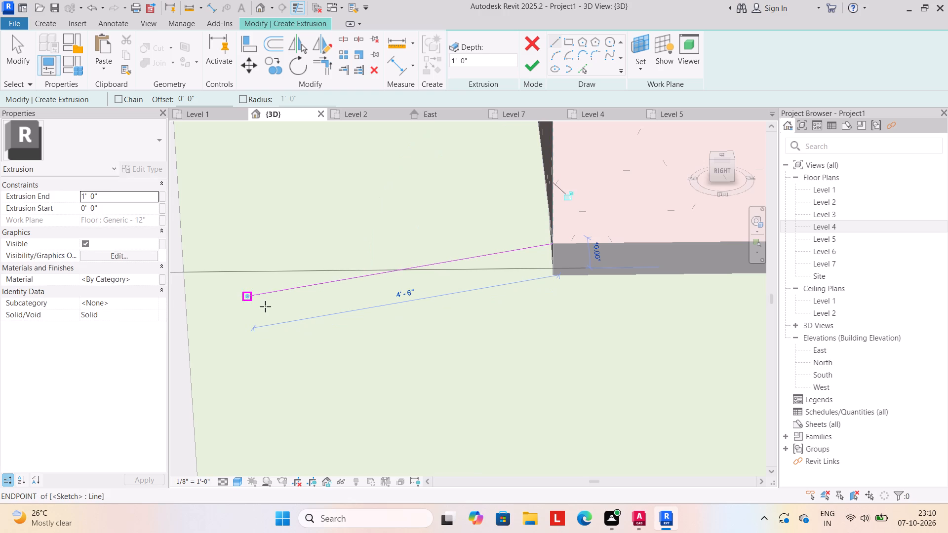
# Close the profile into a triangle via the floor edge's bottom corner, then finish the 1' 0" deep extrusion and the in-place model.
pyautogui.click(247, 298)
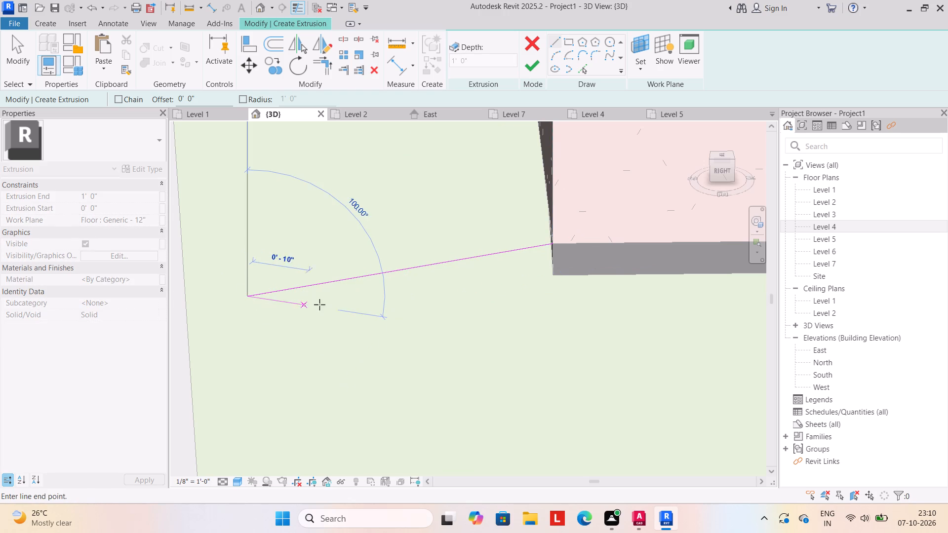
pyautogui.click(552, 276)
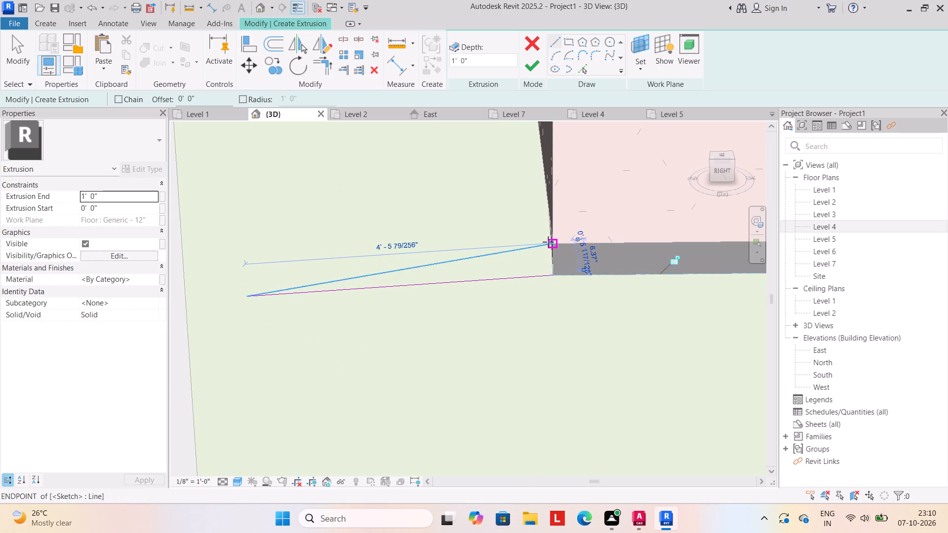
pyautogui.moveTo(548, 242); pyautogui.dragTo(548, 249)
pyautogui.click(555, 276)
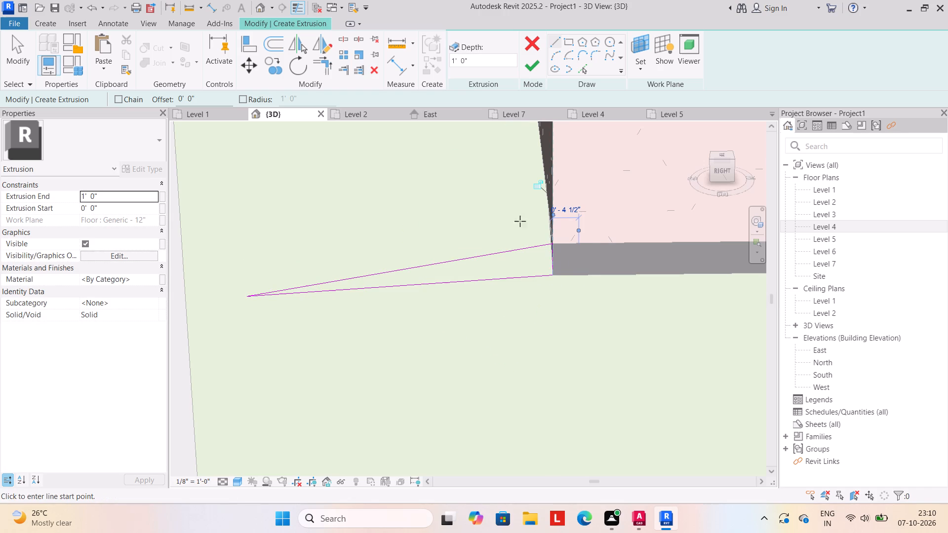
pyautogui.click(535, 64)
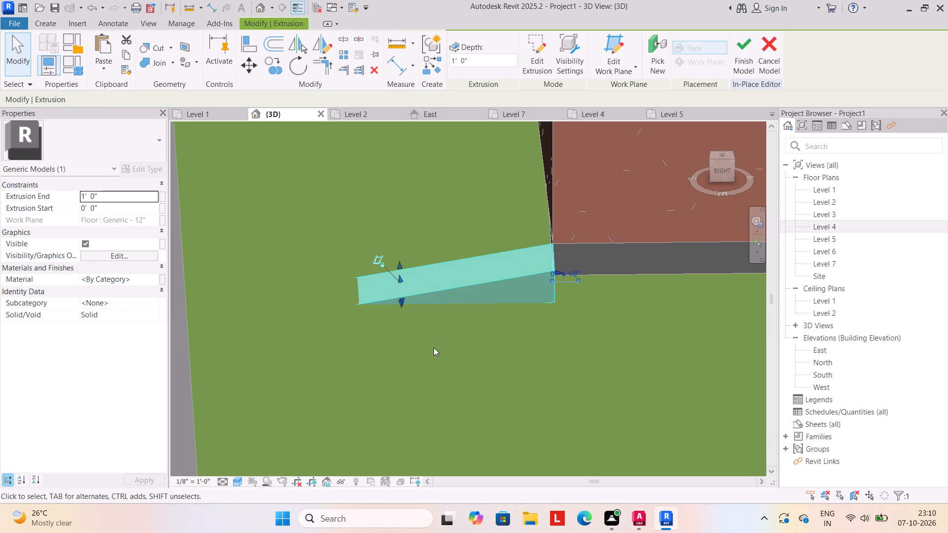
pyautogui.click(434, 347)
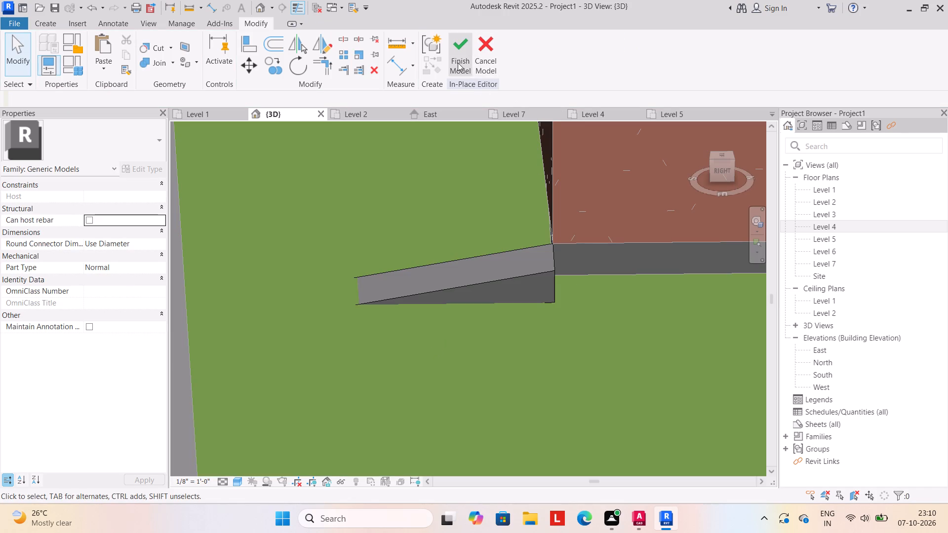
pyautogui.click(458, 63)
# Stretch the new wedge from the compound corner along the front wall until its end lies just past the gate's far side.
pyautogui.keyDown('shift'); pyautogui.moveTo(361, 398); pyautogui.dragTo(448, 408, button='middle'); pyautogui.keyUp('shift')
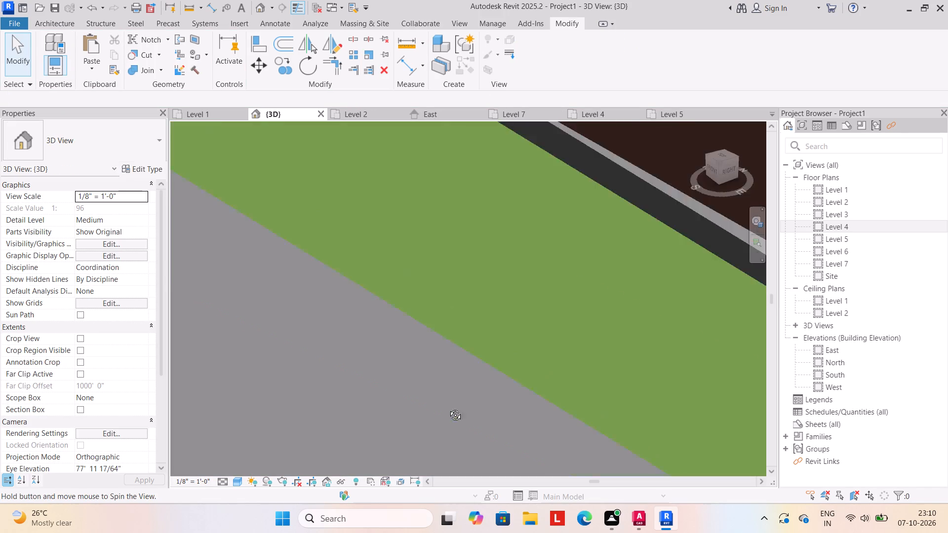
pyautogui.keyDown('shift'); pyautogui.moveTo(448, 408); pyautogui.dragTo(463, 408, button='middle'); pyautogui.keyUp('shift')
pyautogui.scroll(-5, 451, 398)
pyautogui.moveTo(486, 399); pyautogui.dragTo(432, 337, button='middle')
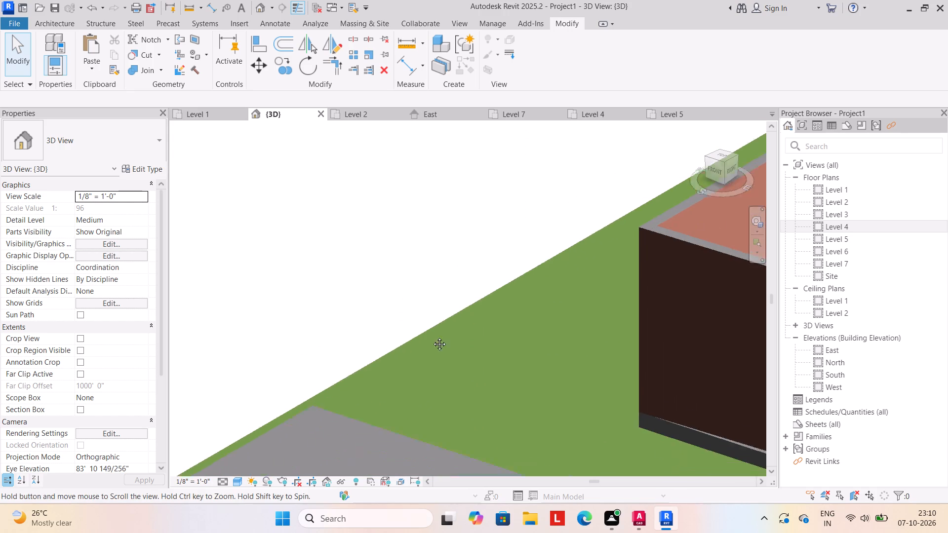
pyautogui.moveTo(432, 337); pyautogui.dragTo(218, 221, button='middle')
pyautogui.keyDown('shift'); pyautogui.moveTo(253, 291); pyautogui.dragTo(339, 316, button='middle'); pyautogui.keyUp('shift')
pyautogui.keyDown('shift'); pyautogui.scroll(1, 339, 316); pyautogui.keyUp('shift')
pyautogui.scroll(-9, 339, 322)
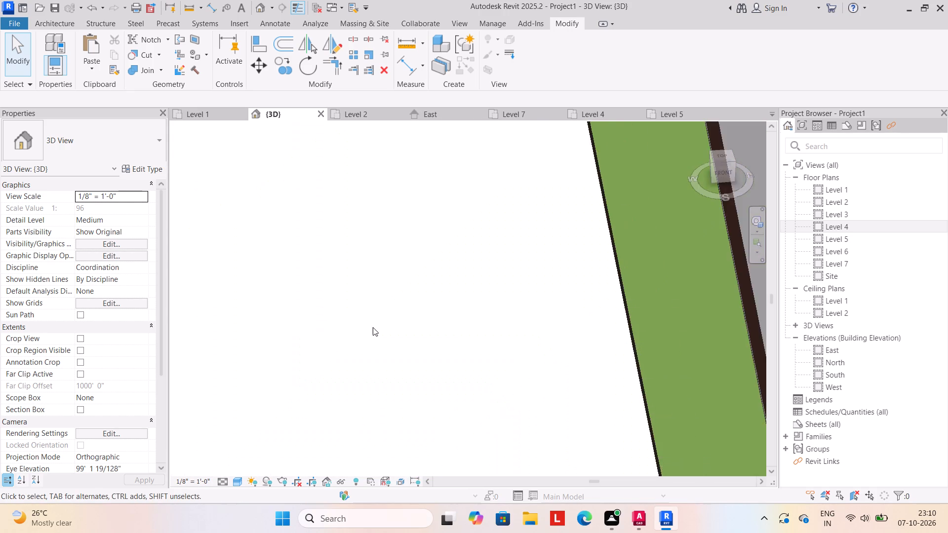
pyautogui.scroll(-6, 373, 327)
pyautogui.scroll(-2, 427, 332)
pyautogui.moveTo(472, 334); pyautogui.dragTo(434, 276, button='middle')
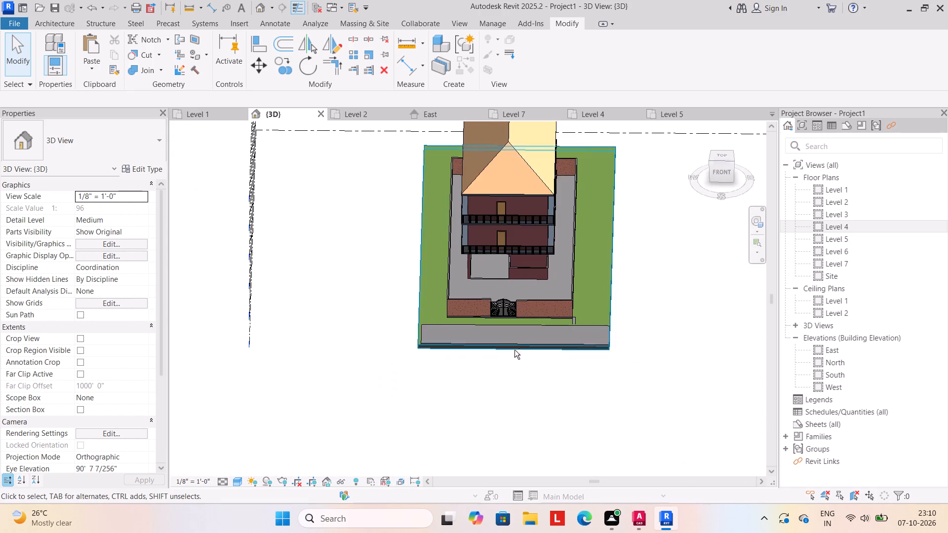
pyautogui.keyDown('shift'); pyautogui.moveTo(514, 348); pyautogui.dragTo(521, 317, button='middle'); pyautogui.keyUp('shift')
pyautogui.keyDown('shift'); pyautogui.scroll(1, 514, 346); pyautogui.keyUp('shift')
pyautogui.scroll(6, 556, 301)
pyautogui.keyDown('shift'); pyautogui.moveTo(552, 321); pyautogui.dragTo(546, 356, button='middle'); pyautogui.keyUp('shift')
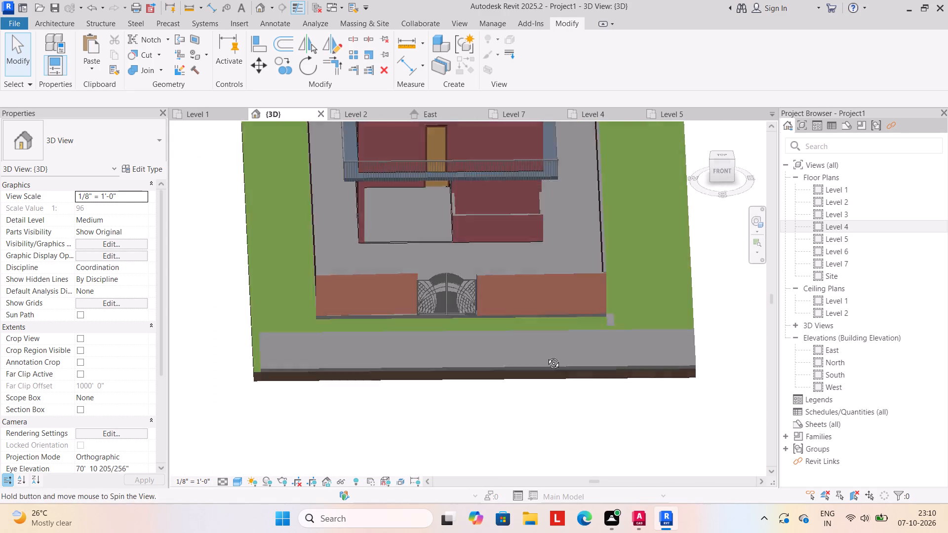
pyautogui.keyDown('shift'); pyautogui.moveTo(546, 356); pyautogui.dragTo(546, 358, button='middle'); pyautogui.keyUp('shift')
pyautogui.keyDown('shift'); pyautogui.scroll(1, 546, 358); pyautogui.keyUp('shift')
pyautogui.click(599, 351)
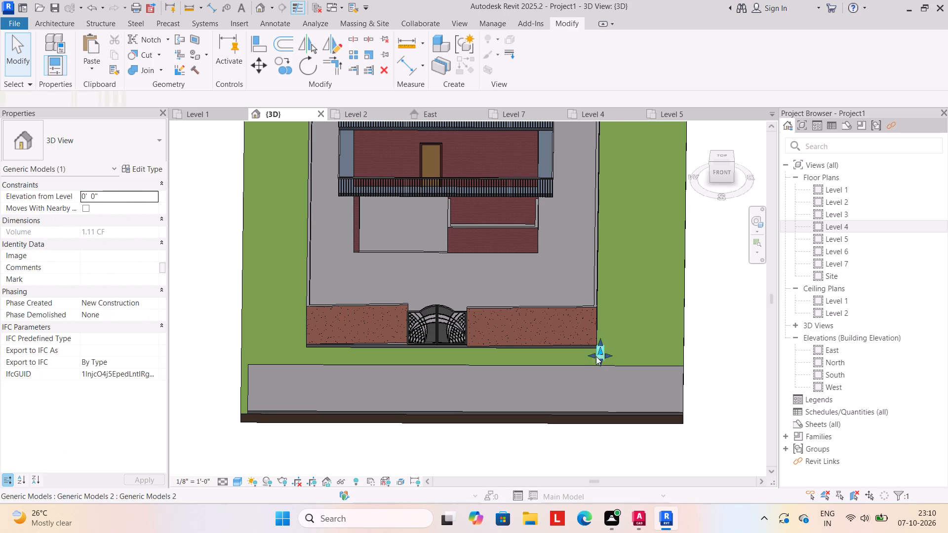
pyautogui.scroll(4, 592, 360)
pyautogui.moveTo(595, 350); pyautogui.dragTo(389, 341)
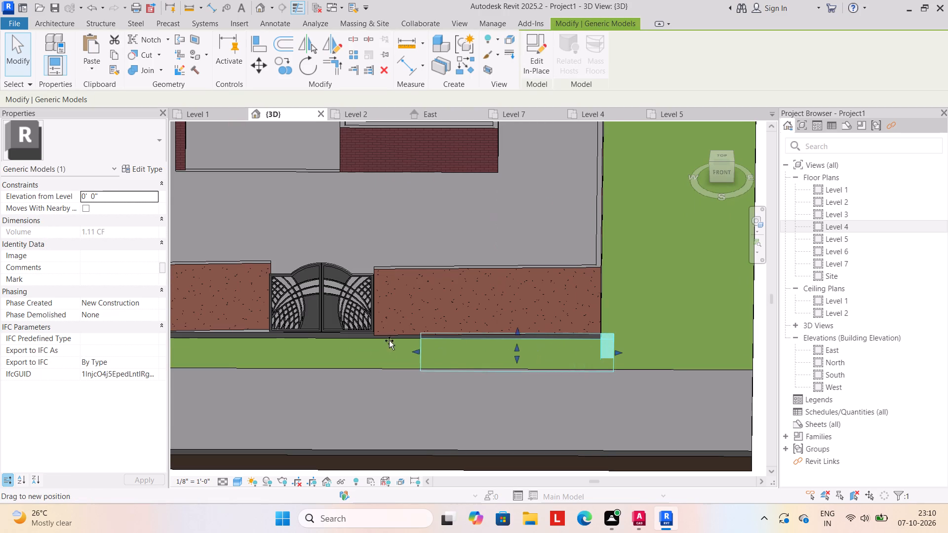
pyautogui.moveTo(389, 341); pyautogui.dragTo(257, 322)
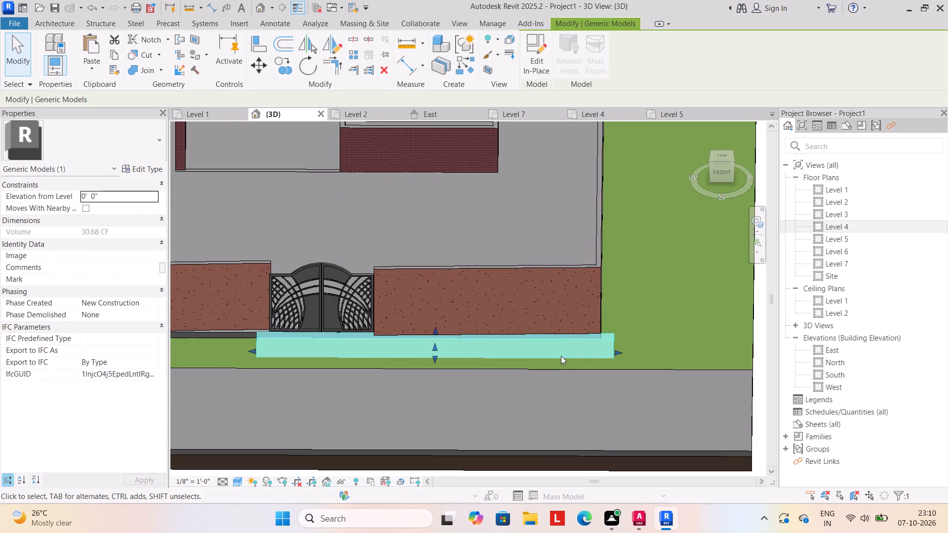
# Pull the wedge's corner-side end back to just past the gate's near side, leaving a ramp as wide as the gate.
pyautogui.moveTo(616, 352); pyautogui.dragTo(518, 345)
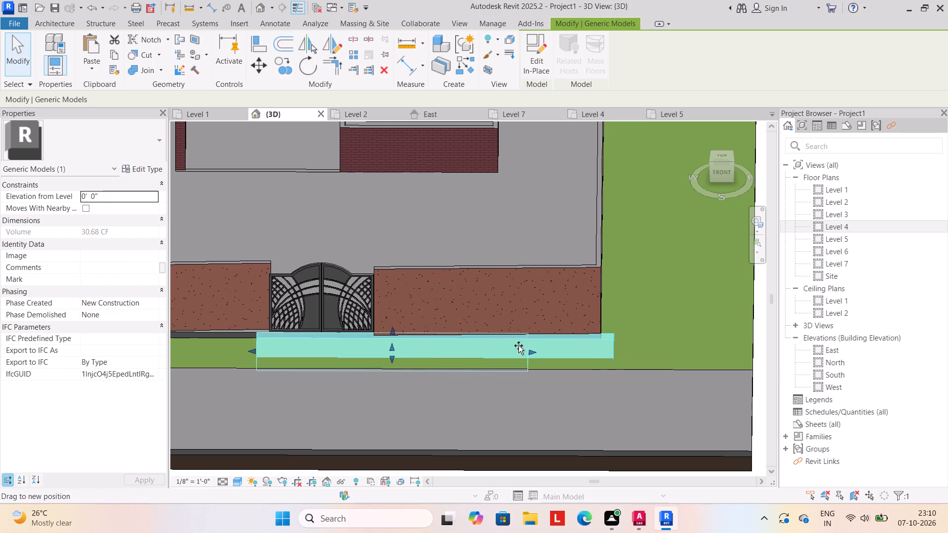
pyautogui.moveTo(518, 345); pyautogui.dragTo(372, 342)
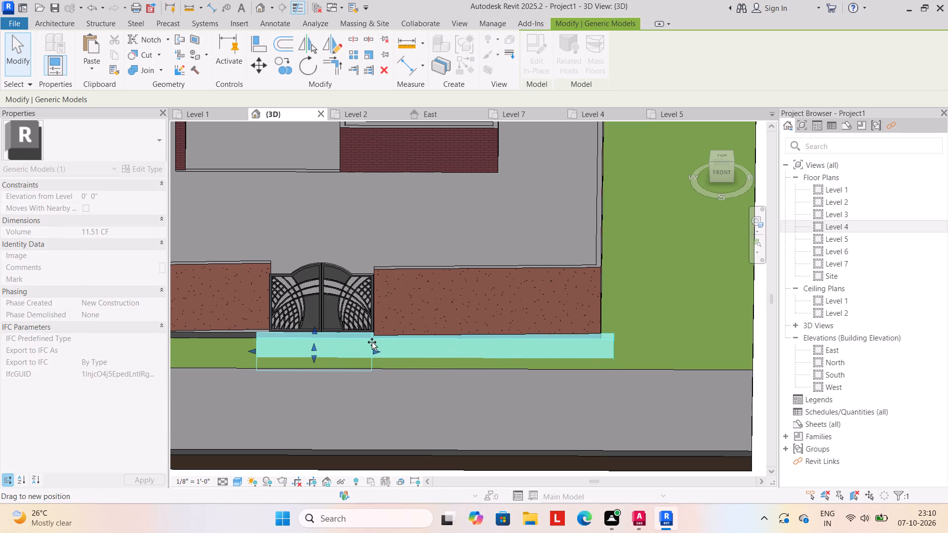
pyautogui.moveTo(372, 342); pyautogui.dragTo(380, 342)
pyautogui.click(519, 358)
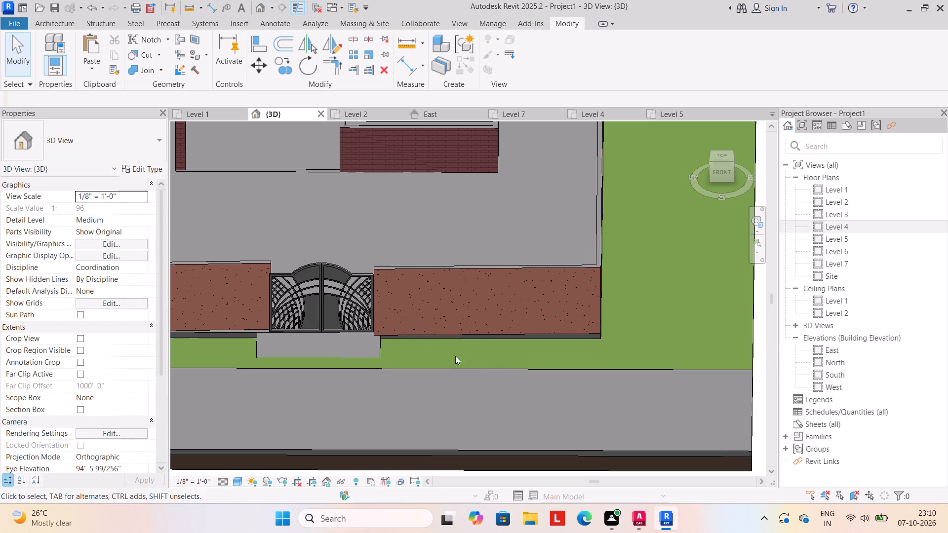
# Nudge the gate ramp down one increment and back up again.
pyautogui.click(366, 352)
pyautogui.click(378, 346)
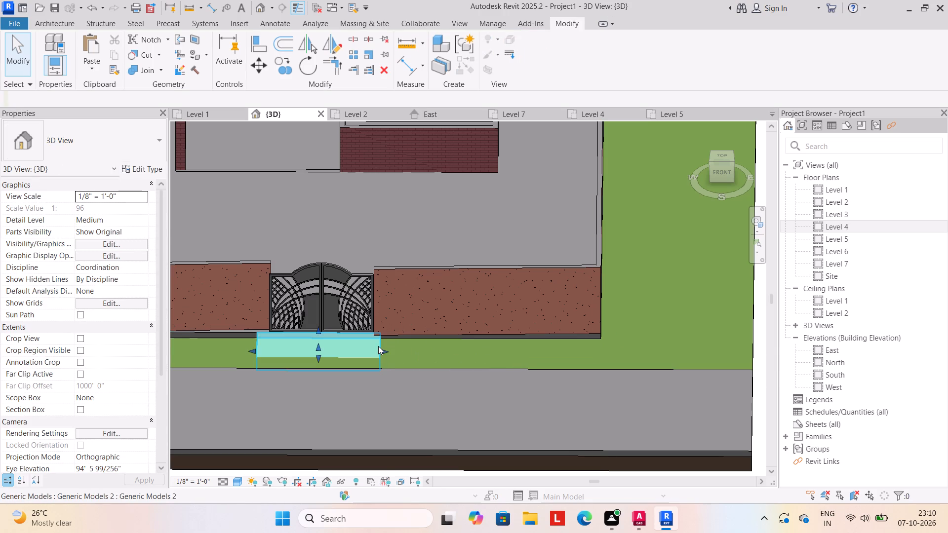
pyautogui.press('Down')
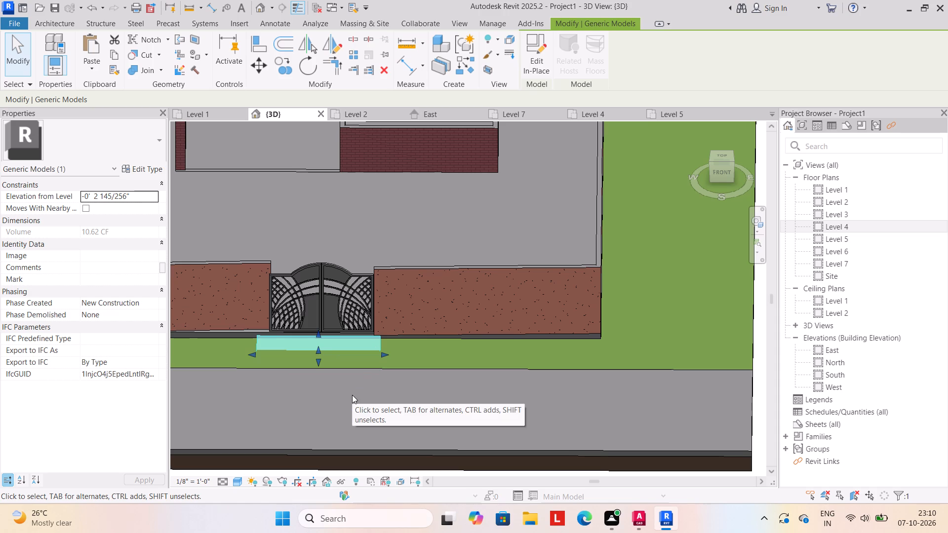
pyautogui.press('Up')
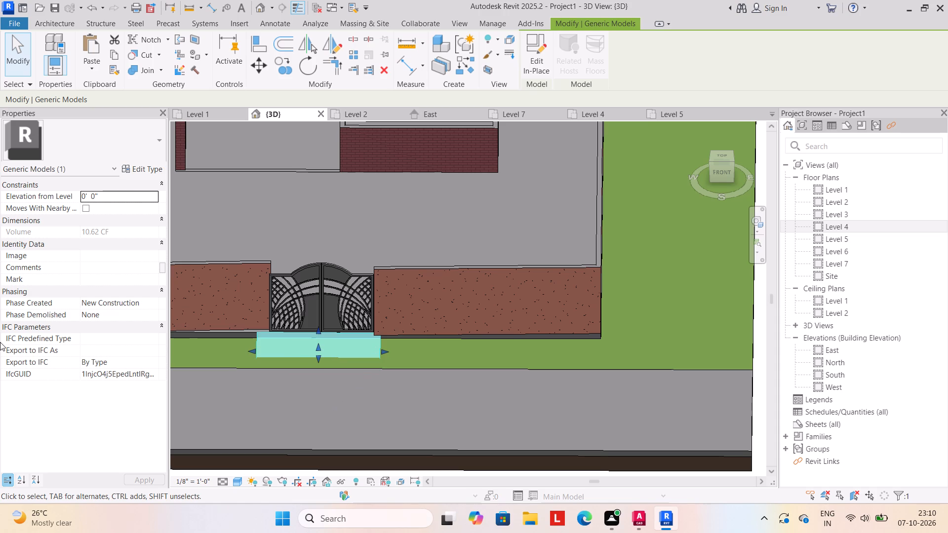
# Examine the ramp's fit against the gate, the grass strip and the front slab from several angles.
pyautogui.keyDown('shift'); pyautogui.moveTo(9, 355); pyautogui.dragTo(0, 427, button='middle'); pyautogui.keyUp('shift')
pyautogui.keyDown('shift'); pyautogui.moveTo(78, 285); pyautogui.dragTo(68, 324, button='middle'); pyautogui.keyUp('shift')
pyautogui.keyDown('shift'); pyautogui.scroll(1, 78, 285); pyautogui.keyUp('shift')
pyautogui.keyDown('shift'); pyautogui.moveTo(68, 324); pyautogui.dragTo(66, 333, button='middle'); pyautogui.keyUp('shift')
pyautogui.keyDown('shift'); pyautogui.moveTo(391, 371); pyautogui.dragTo(243, 459, button='middle'); pyautogui.keyUp('shift')
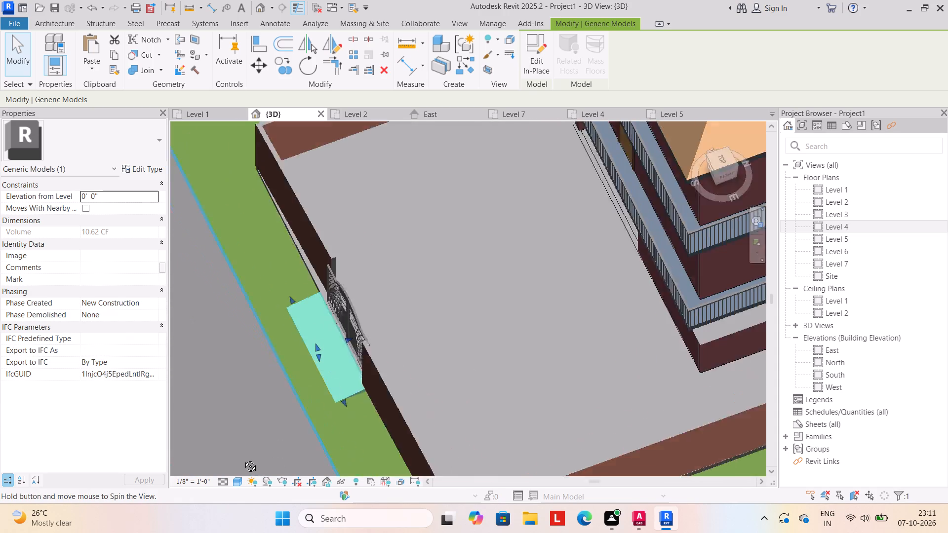
pyautogui.keyDown('shift'); pyautogui.moveTo(243, 459); pyautogui.dragTo(240, 459, button='middle'); pyautogui.keyUp('shift')
pyautogui.click(258, 400)
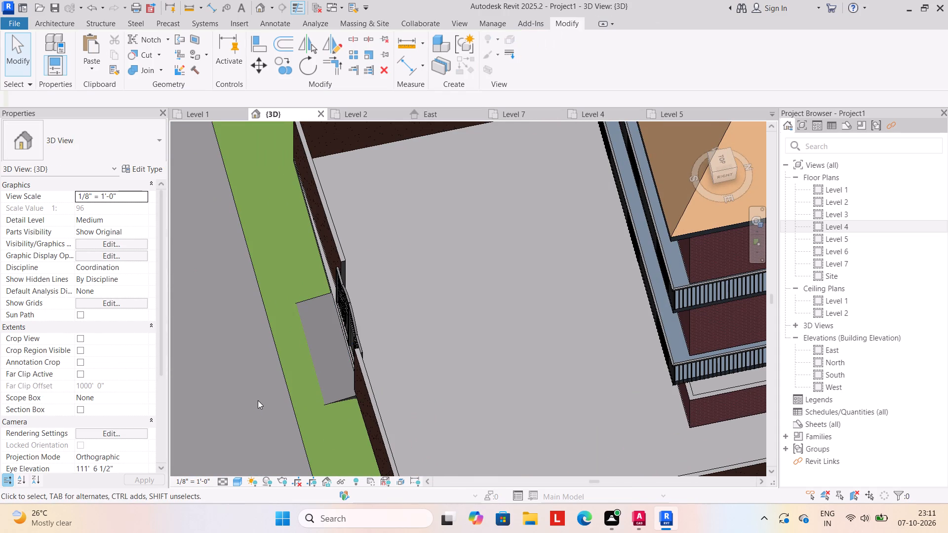
pyautogui.keyDown('shift'); pyautogui.moveTo(261, 400); pyautogui.dragTo(366, 386, button='middle'); pyautogui.keyUp('shift')
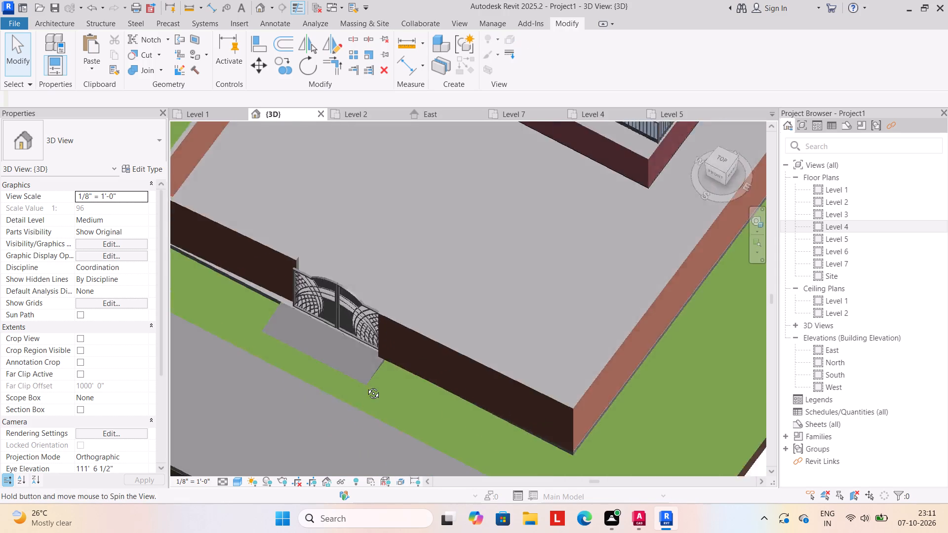
pyautogui.keyDown('shift'); pyautogui.moveTo(366, 386); pyautogui.dragTo(446, 387, button='middle'); pyautogui.keyUp('shift')
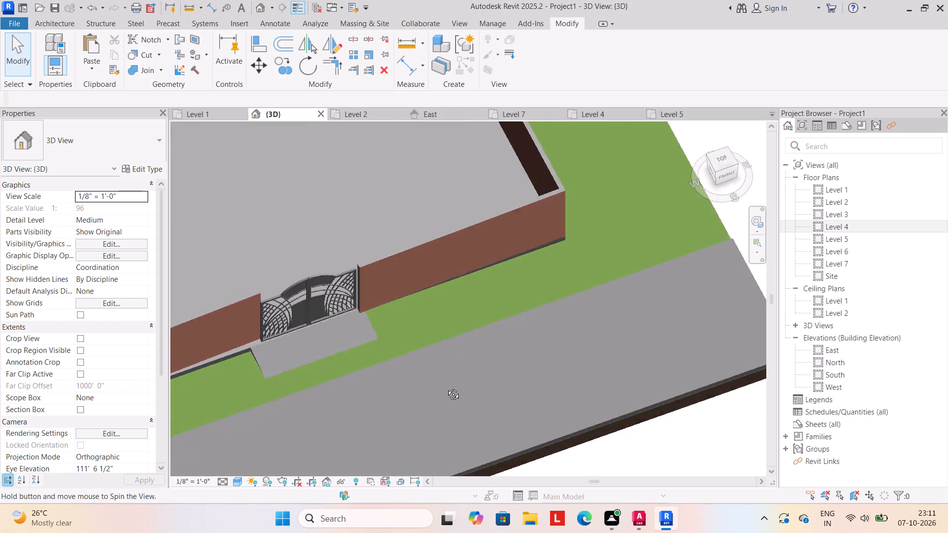
pyautogui.keyDown('shift'); pyautogui.moveTo(446, 387); pyautogui.dragTo(433, 265, button='middle'); pyautogui.keyUp('shift')
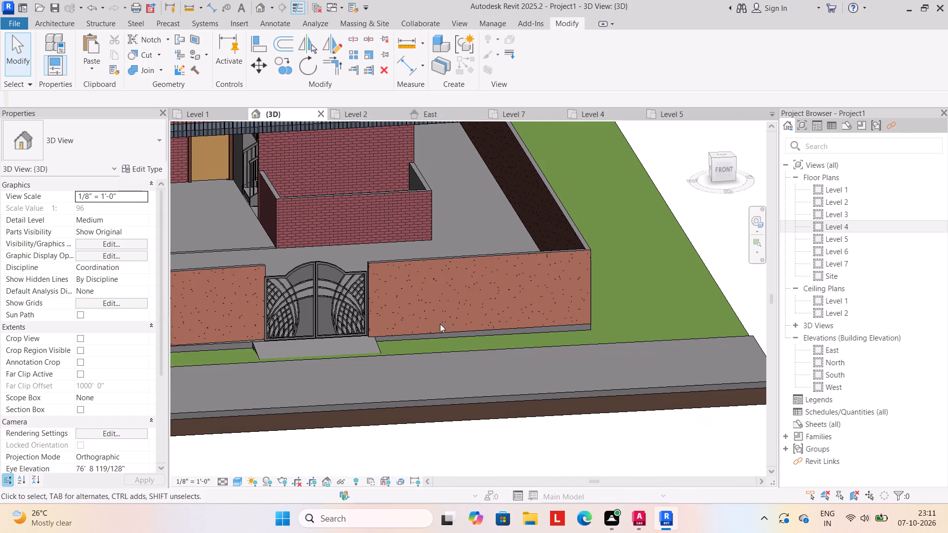
# Examine the gate ramp, compound wall and whole house front from low, high and angled viewpoints.
pyautogui.keyDown('shift'); pyautogui.moveTo(432, 334); pyautogui.dragTo(409, 358, button='middle'); pyautogui.keyUp('shift')
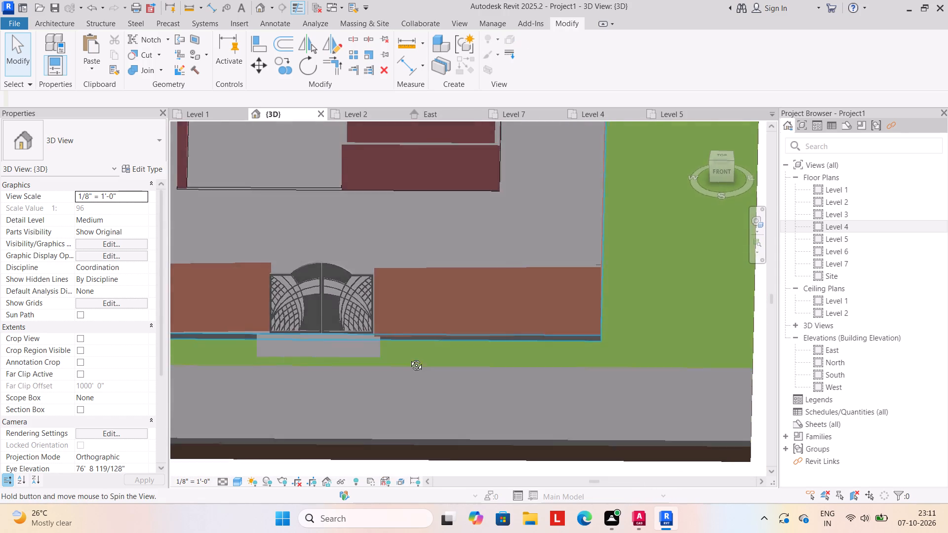
pyautogui.keyDown('shift'); pyautogui.moveTo(409, 358); pyautogui.dragTo(414, 353, button='middle'); pyautogui.keyUp('shift')
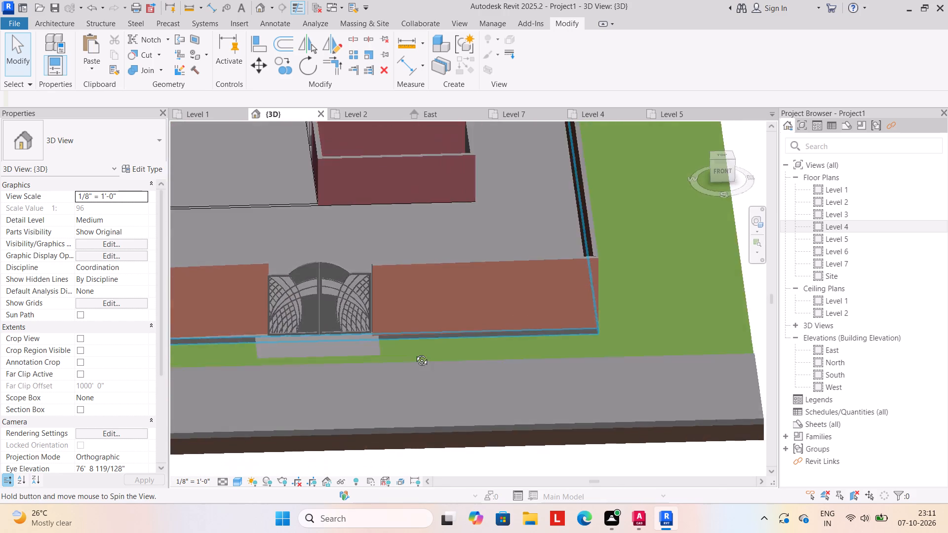
pyautogui.keyDown('shift'); pyautogui.moveTo(414, 353); pyautogui.dragTo(411, 340, button='middle'); pyautogui.keyUp('shift')
pyautogui.scroll(1, 410, 333)
pyautogui.keyDown('shift'); pyautogui.moveTo(366, 354); pyautogui.dragTo(446, 267, button='middle'); pyautogui.keyUp('shift')
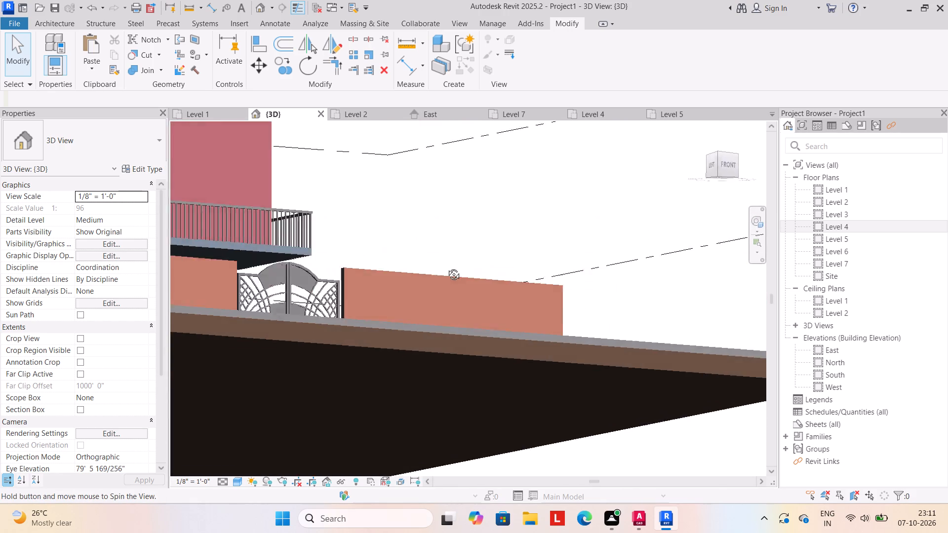
pyautogui.keyDown('shift'); pyautogui.moveTo(446, 267); pyautogui.dragTo(355, 385, button='middle'); pyautogui.keyUp('shift')
pyautogui.scroll(1, 355, 376)
pyautogui.scroll(-3, 355, 375)
pyautogui.keyDown('shift'); pyautogui.moveTo(356, 373); pyautogui.dragTo(388, 316, button='middle'); pyautogui.keyUp('shift')
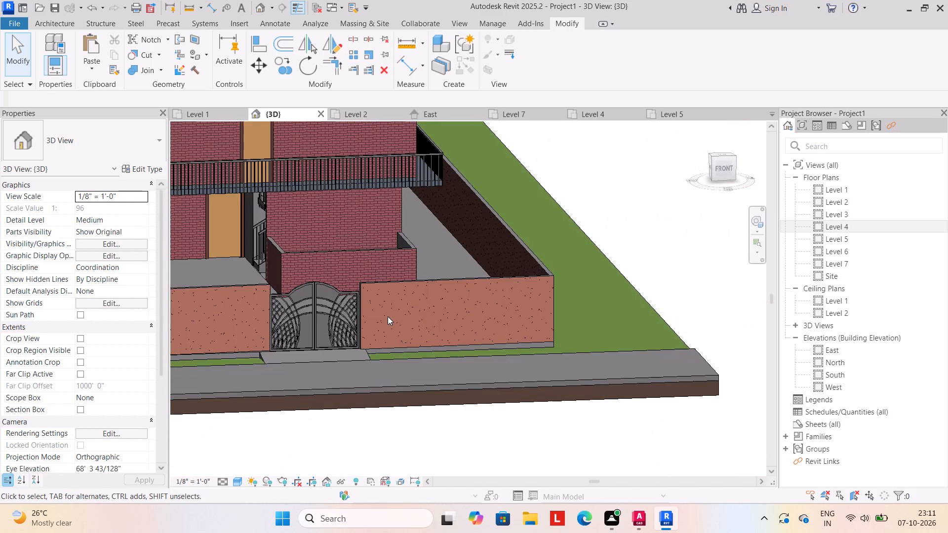
pyautogui.scroll(-2, 388, 316)
pyautogui.keyDown('shift'); pyautogui.moveTo(427, 355); pyautogui.dragTo(387, 350, button='middle'); pyautogui.keyUp('shift')
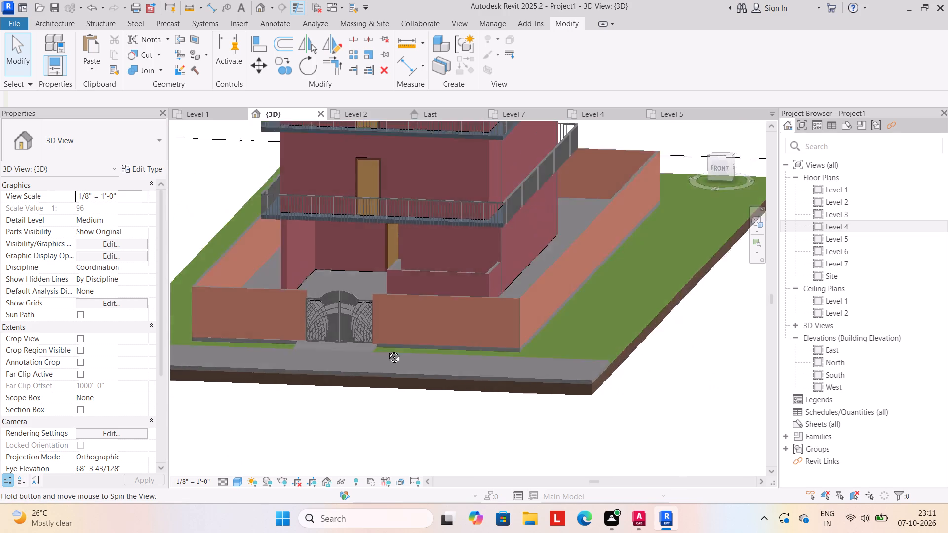
pyautogui.keyDown('shift'); pyautogui.moveTo(387, 350); pyautogui.dragTo(447, 349, button='middle'); pyautogui.keyUp('shift')
pyautogui.keyDown('shift'); pyautogui.moveTo(399, 353); pyautogui.dragTo(388, 397, button='middle'); pyautogui.keyUp('shift')
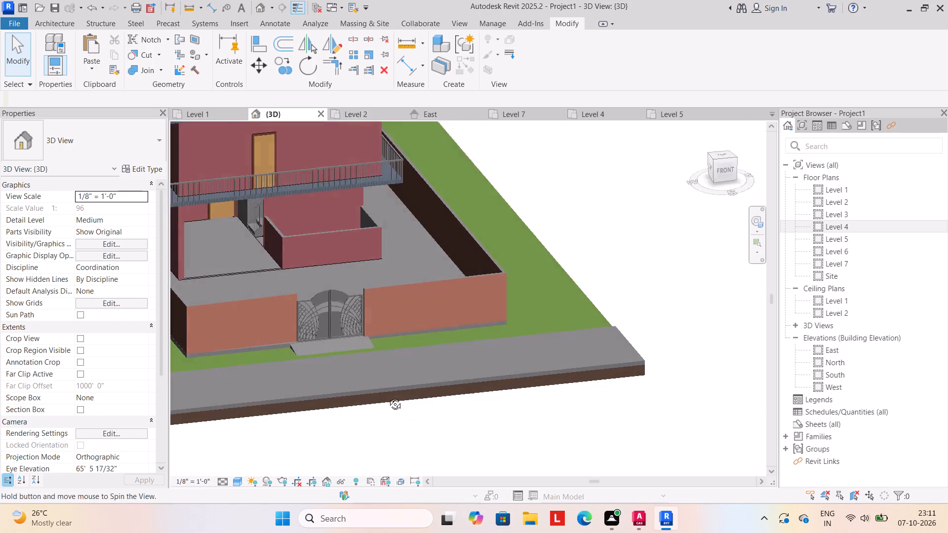
pyautogui.keyDown('shift'); pyautogui.moveTo(388, 397); pyautogui.dragTo(355, 352, button='middle'); pyautogui.keyUp('shift')
pyautogui.scroll(1, 354, 347)
pyautogui.scroll(-3, 363, 319)
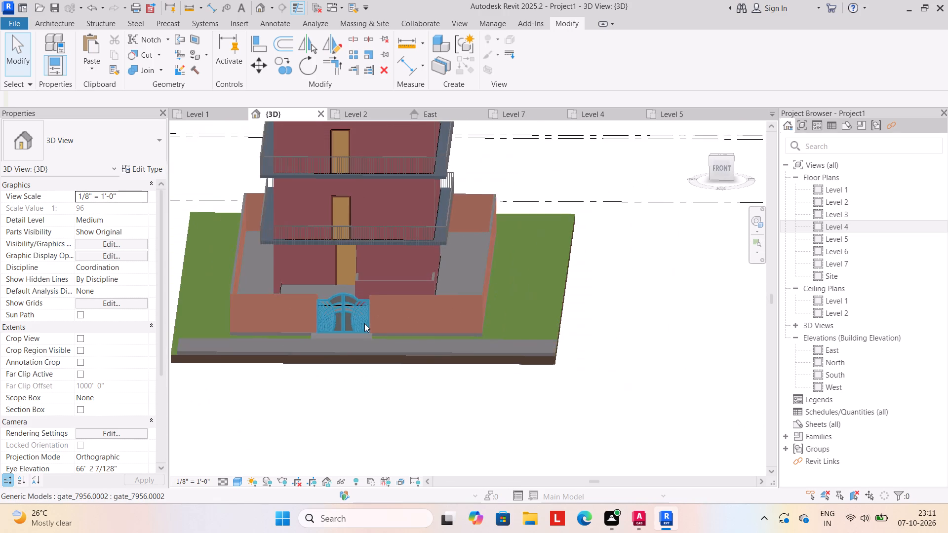
pyautogui.keyDown('shift'); pyautogui.moveTo(372, 333); pyautogui.dragTo(423, 369, button='middle'); pyautogui.keyUp('shift')
pyautogui.keyDown('shift'); pyautogui.moveTo(403, 341); pyautogui.dragTo(391, 296, button='middle'); pyautogui.keyUp('shift')
pyautogui.keyDown('shift'); pyautogui.scroll(1, 395, 315); pyautogui.keyUp('shift')
pyautogui.scroll(-2, 391, 296)
pyautogui.moveTo(391, 297); pyautogui.dragTo(454, 386, button='middle')
pyautogui.keyDown('shift'); pyautogui.moveTo(446, 427); pyautogui.dragTo(413, 433, button='middle'); pyautogui.keyUp('shift')
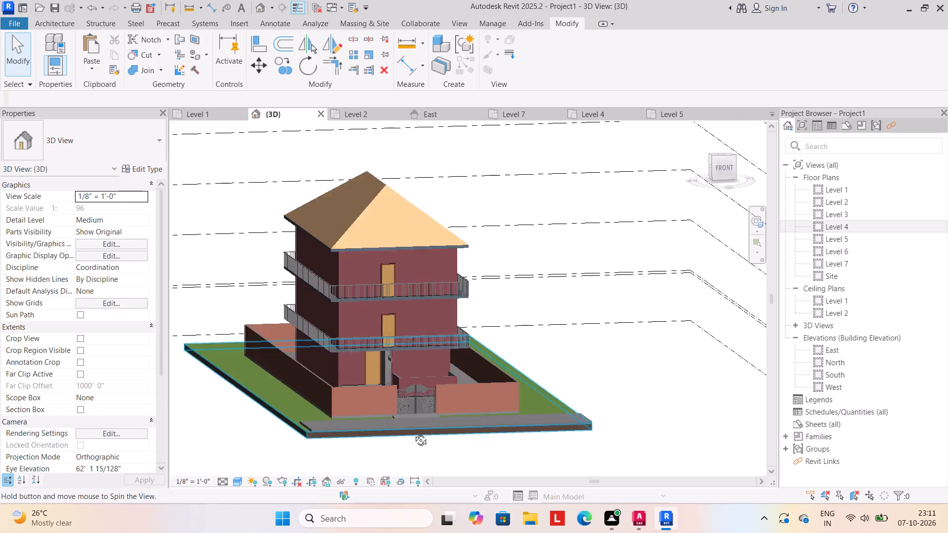
pyautogui.keyDown('shift'); pyautogui.moveTo(413, 433); pyautogui.dragTo(398, 419, button='middle'); pyautogui.keyUp('shift')
pyautogui.keyDown('shift'); pyautogui.scroll(1, 398, 419); pyautogui.keyUp('shift')
pyautogui.scroll(1, 398, 419)
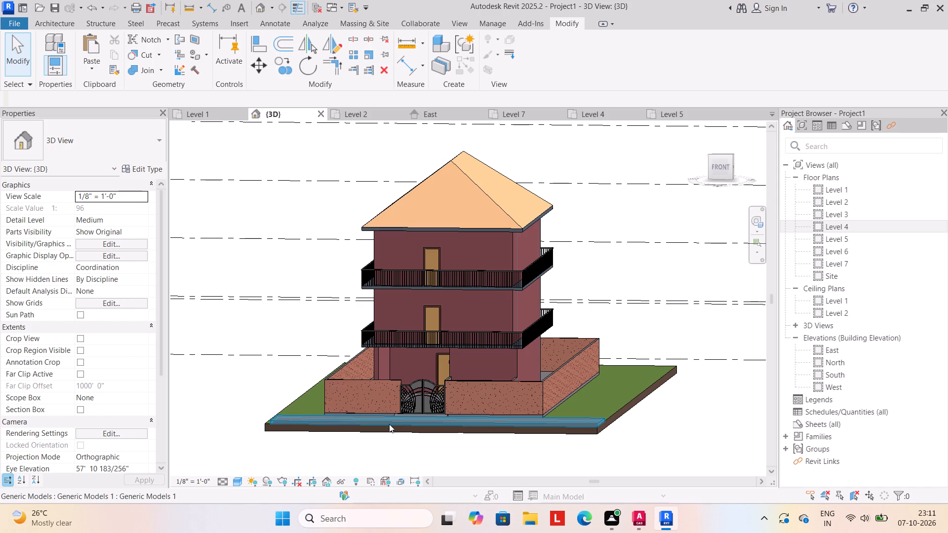
# Stretch the front paving slab's short end outward to meet the side edge of the grass toposolid.
pyautogui.keyDown('shift'); pyautogui.moveTo(423, 424); pyautogui.dragTo(419, 495, button='middle'); pyautogui.keyUp('shift')
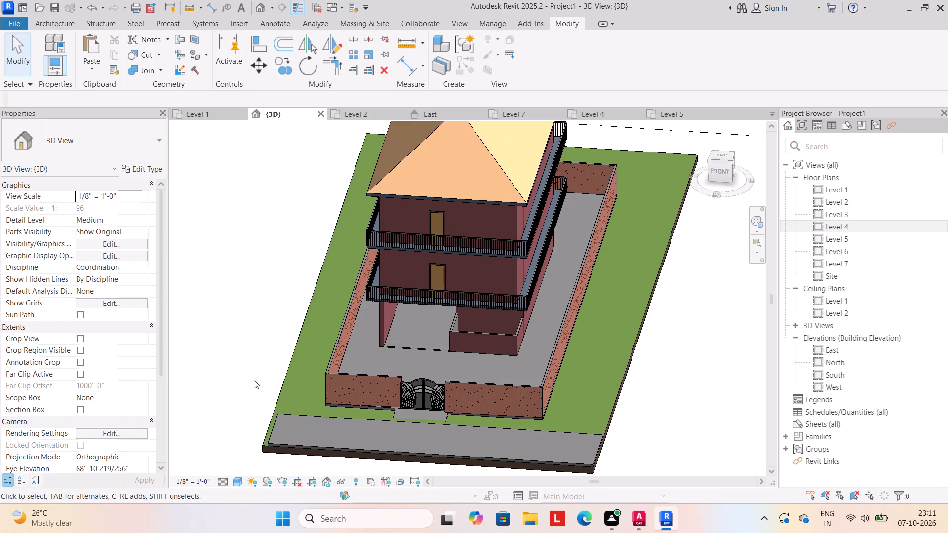
pyautogui.click(254, 380)
pyautogui.click(273, 440)
pyautogui.scroll(3, 260, 440)
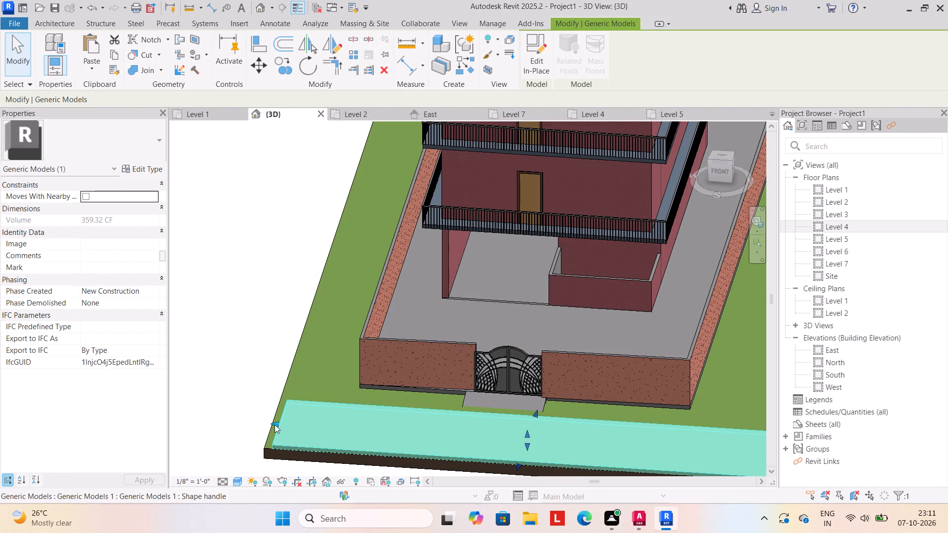
pyautogui.click(275, 424)
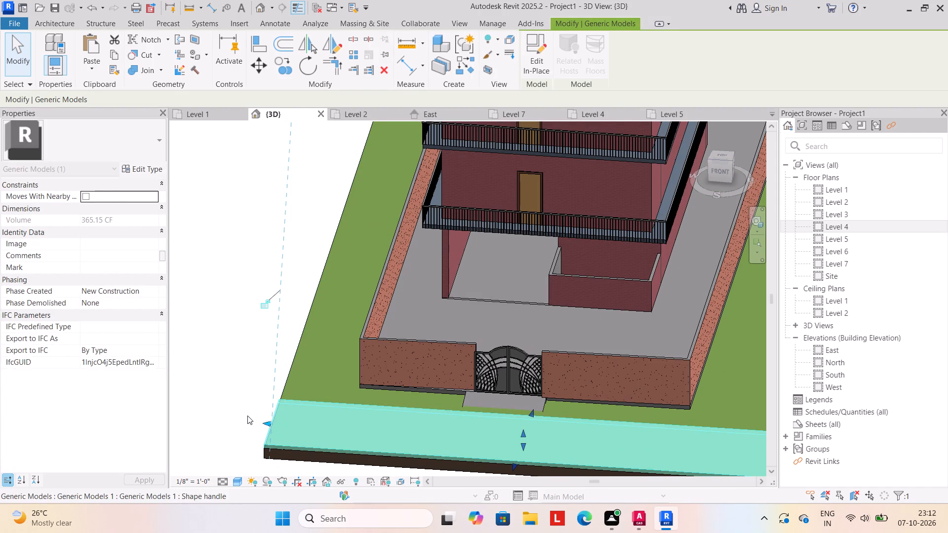
pyautogui.click(247, 416)
# Examine the extended front slab's fit with the toposolid edge, the gate ramp and the compound wall.
pyautogui.keyDown('shift'); pyautogui.moveTo(428, 438); pyautogui.dragTo(438, 402, button='middle'); pyautogui.keyUp('shift')
pyautogui.keyDown('shift'); pyautogui.scroll(1, 433, 420); pyautogui.keyUp('shift')
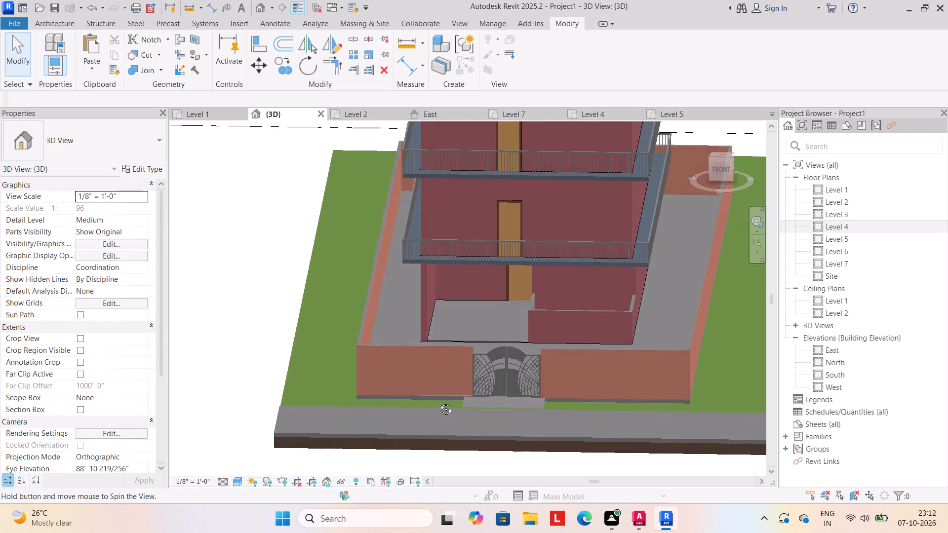
pyautogui.keyDown('shift'); pyautogui.moveTo(438, 402); pyautogui.dragTo(444, 384, button='middle'); pyautogui.keyUp('shift')
pyautogui.keyDown('shift'); pyautogui.moveTo(457, 407); pyautogui.dragTo(462, 346, button='middle'); pyautogui.keyUp('shift')
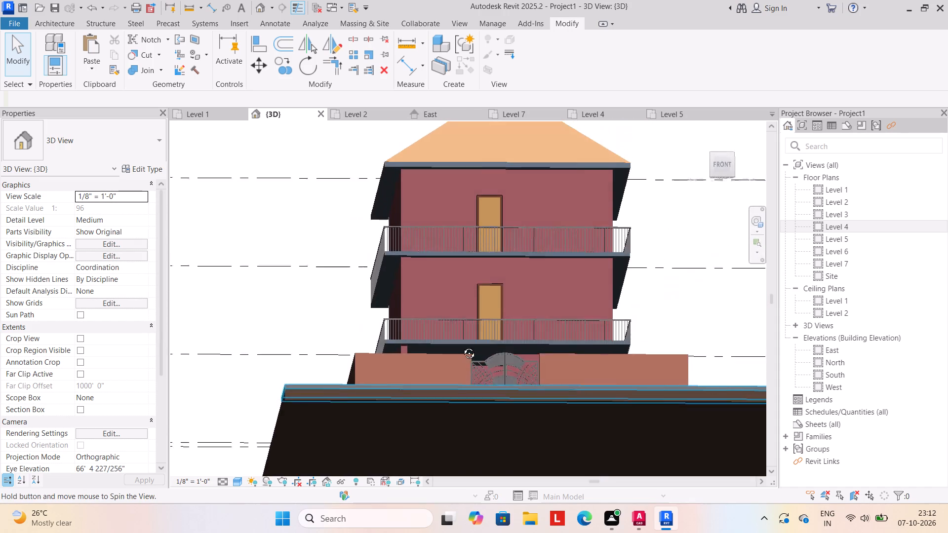
pyautogui.keyDown('shift'); pyautogui.moveTo(462, 346); pyautogui.dragTo(413, 474, button='middle'); pyautogui.keyUp('shift')
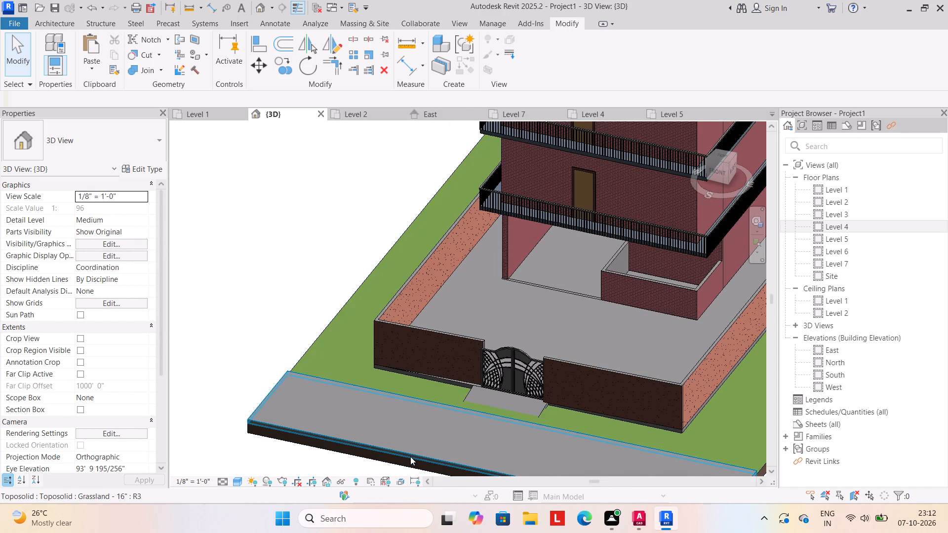
pyautogui.scroll(-2, 410, 457)
pyautogui.moveTo(409, 451); pyautogui.dragTo(347, 421, button='middle')
pyautogui.keyDown('shift'); pyautogui.moveTo(366, 429); pyautogui.dragTo(394, 419, button='middle'); pyautogui.keyUp('shift')
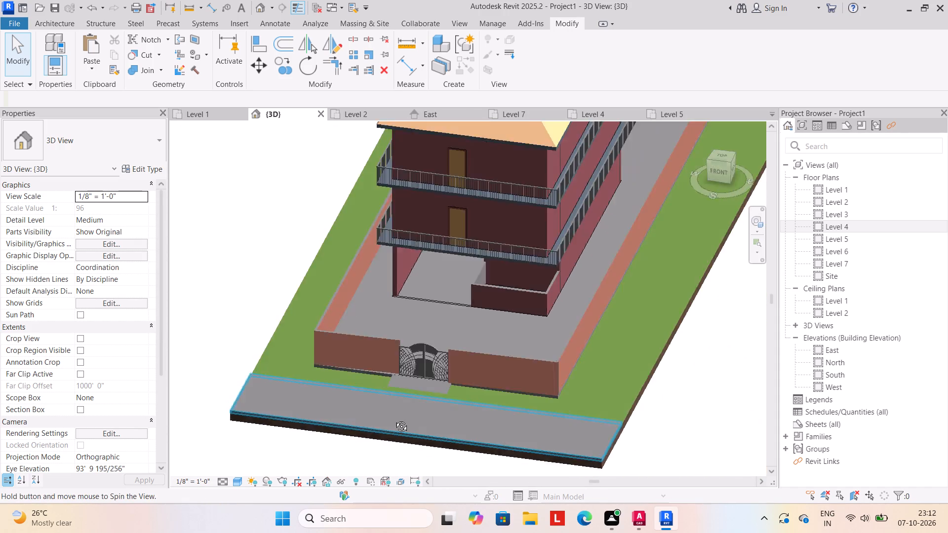
pyautogui.keyDown('shift'); pyautogui.moveTo(394, 419); pyautogui.dragTo(406, 399, button='middle'); pyautogui.keyUp('shift')
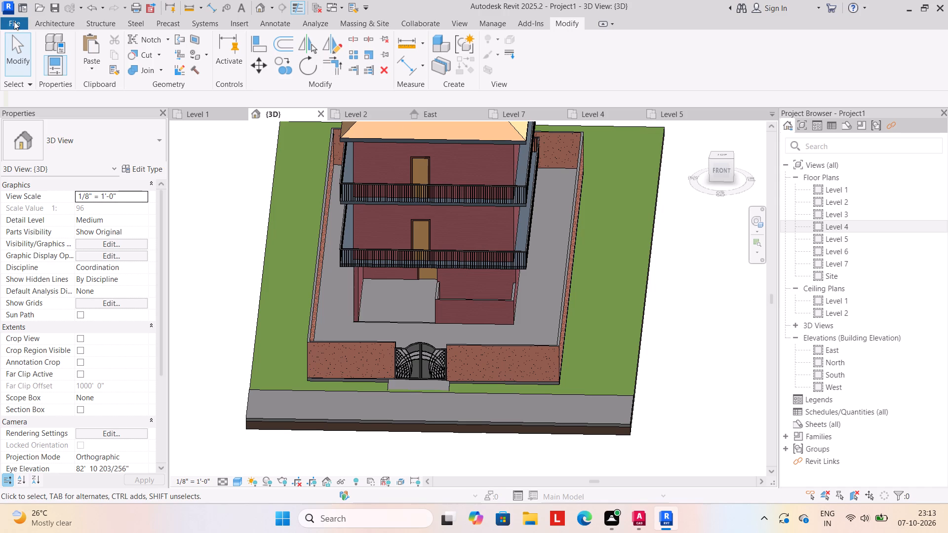
# Load the Bamboo_plant_16776 component family from the tree and plant folder without saving the project.
pyautogui.click(40, 21)
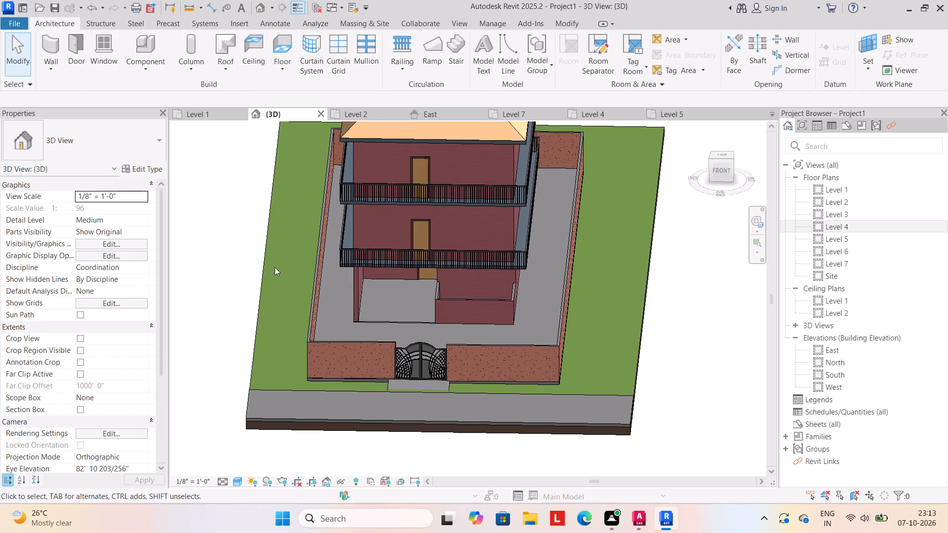
pyautogui.click(142, 68)
pyautogui.click(155, 85)
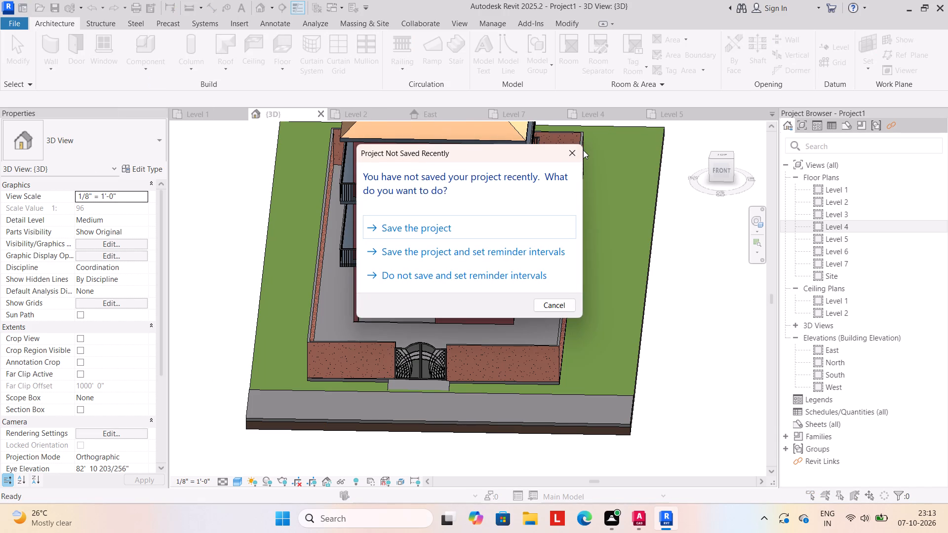
pyautogui.click(577, 151)
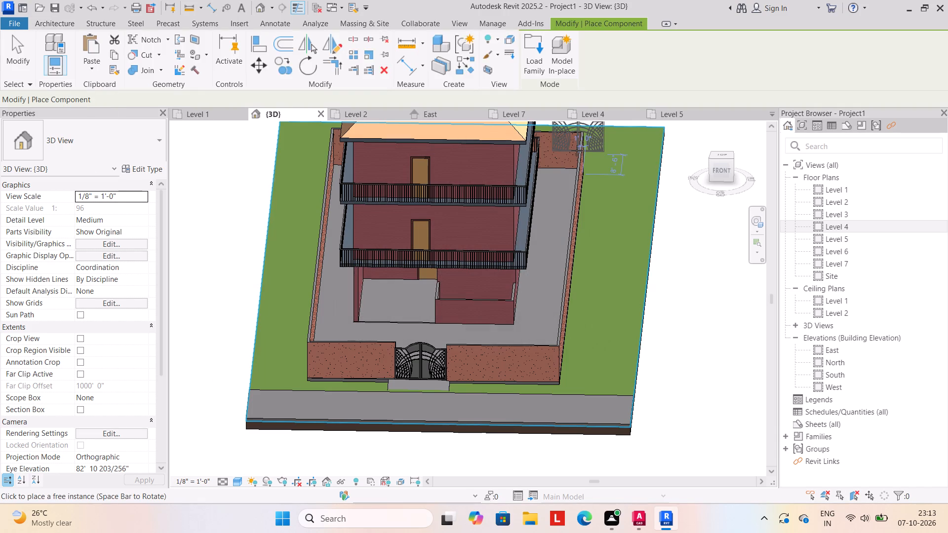
pyautogui.click(526, 61)
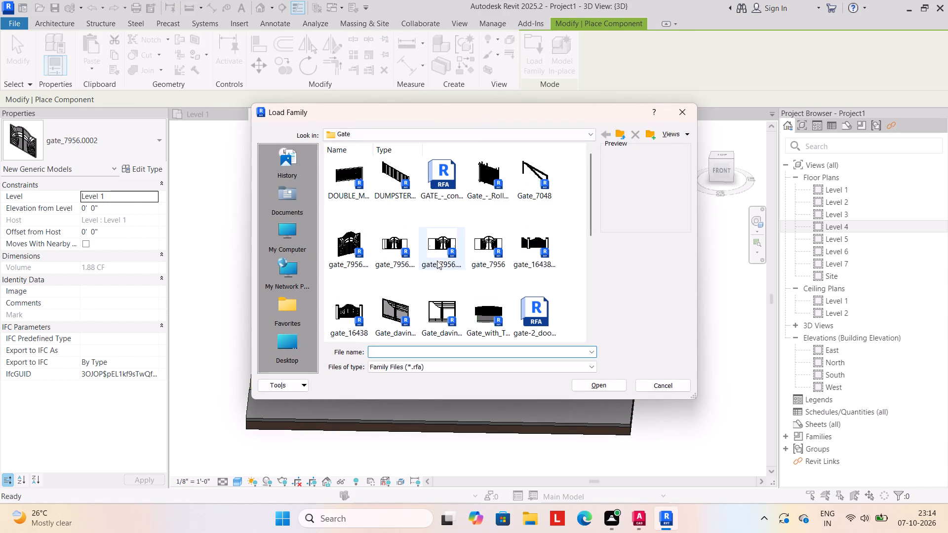
pyautogui.click(618, 131)
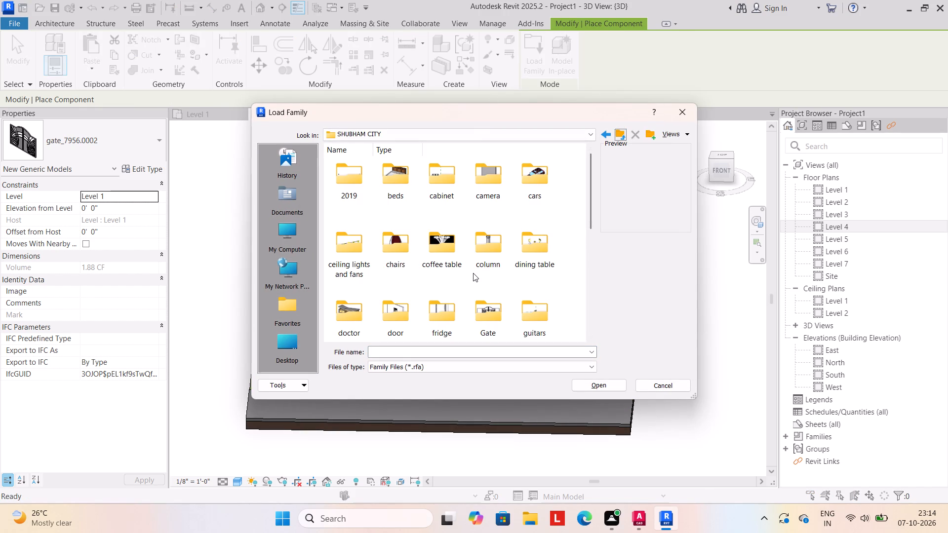
pyautogui.scroll(-3, 476, 268)
pyautogui.doubleClick(527, 259)
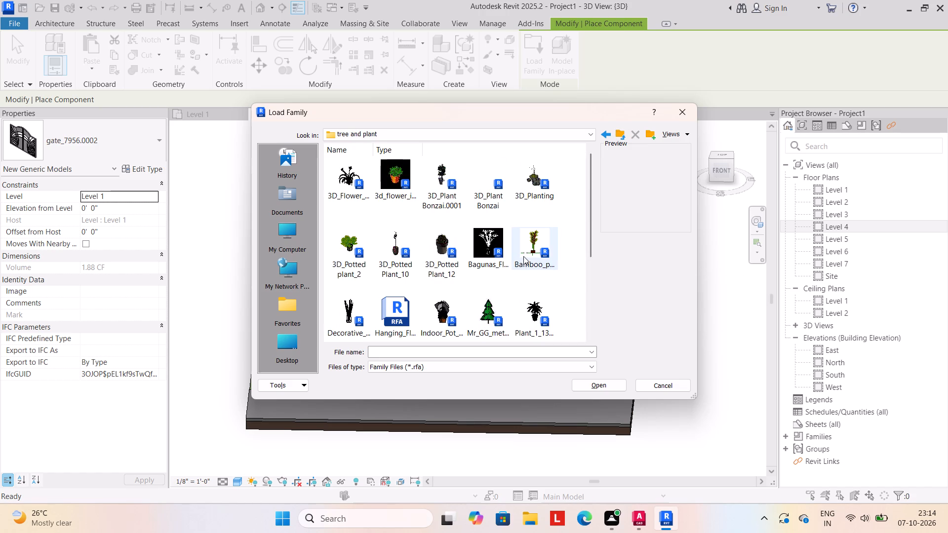
pyautogui.click(527, 255)
pyautogui.click(587, 388)
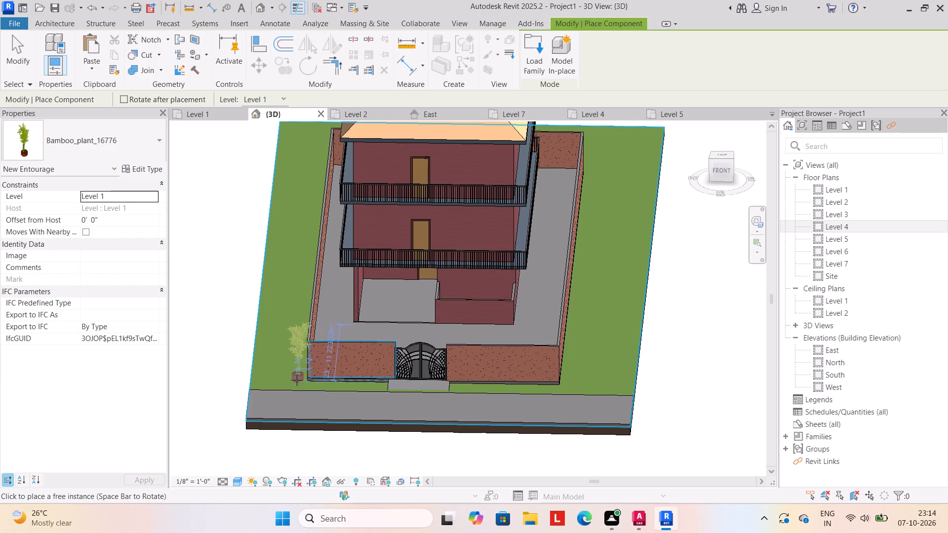
# Place two bamboo plants on Level 1, one on the grass beside each front corner of the compound wall.
pyautogui.click(295, 378)
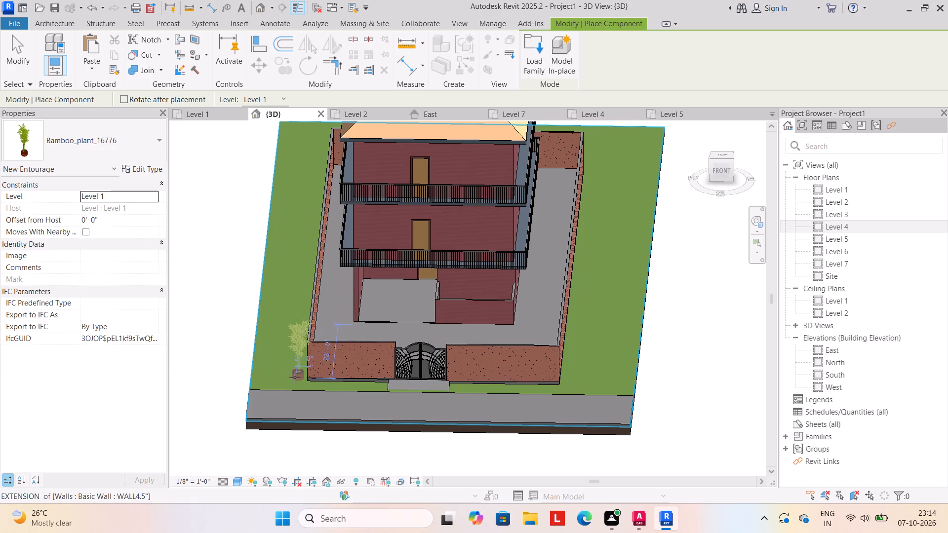
pyautogui.click(567, 385)
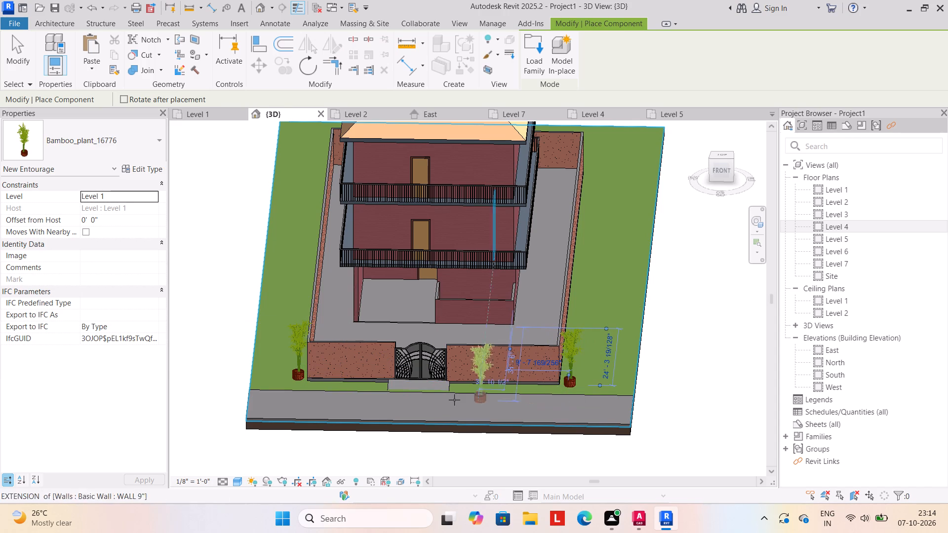
pyautogui.press('Escape')
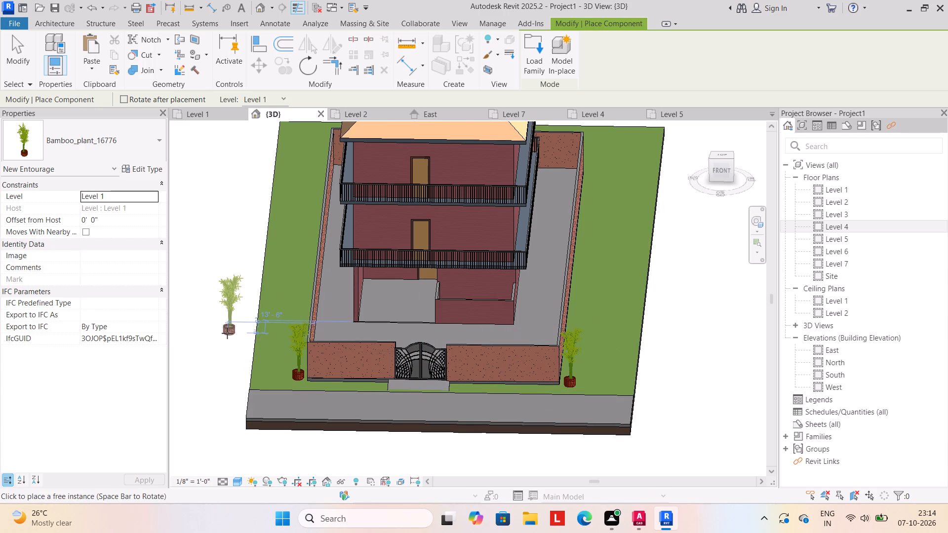
pyautogui.press('Escape')
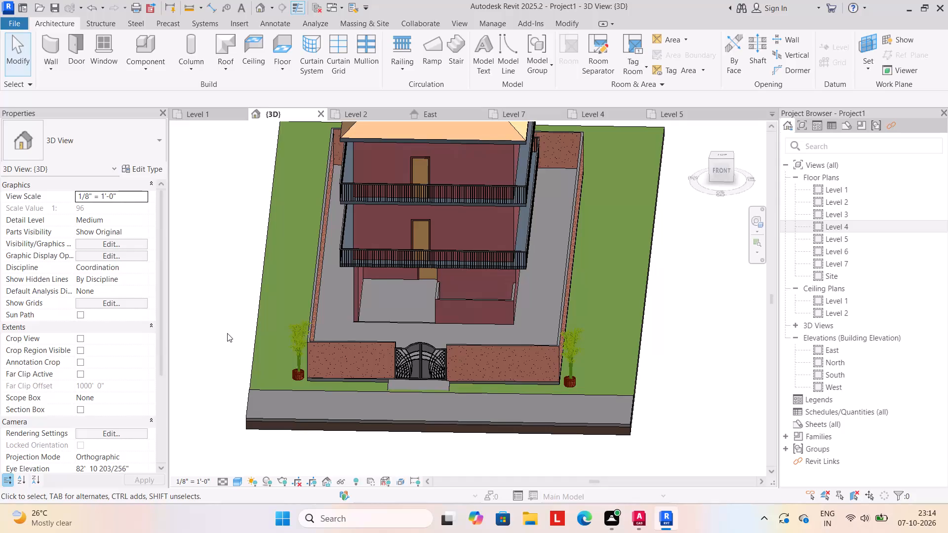
# Create a perspective camera view from in front of the gate, aimed straight through the house to beyond the roof.
pyautogui.click(273, 7)
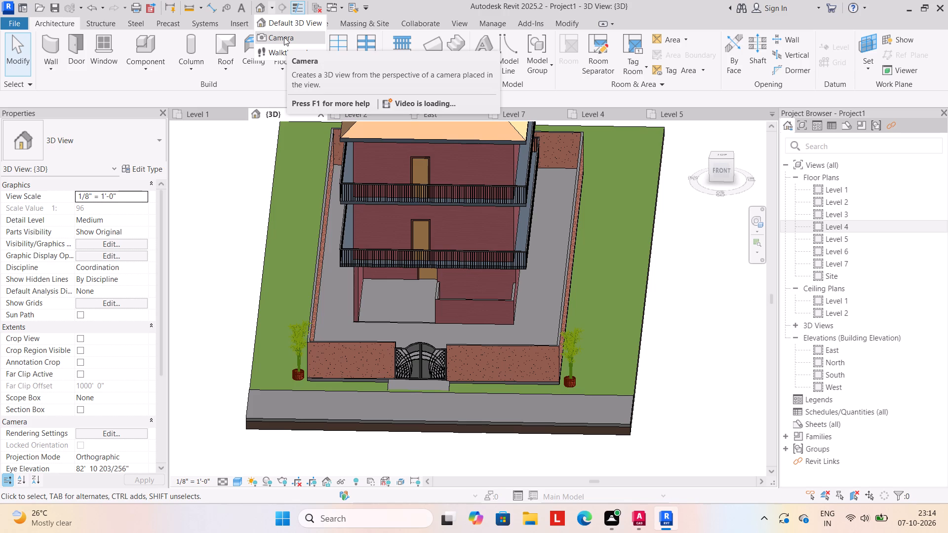
pyautogui.click(284, 37)
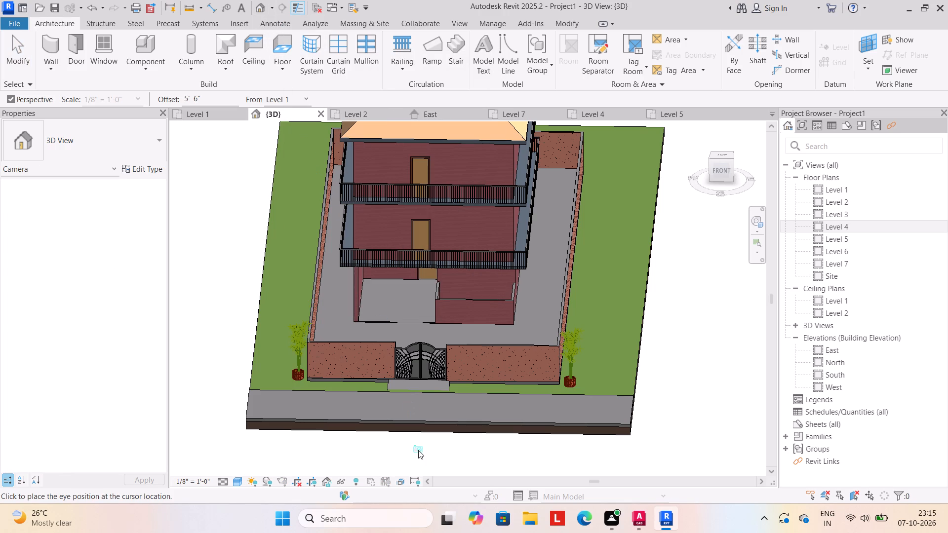
pyautogui.click(418, 450)
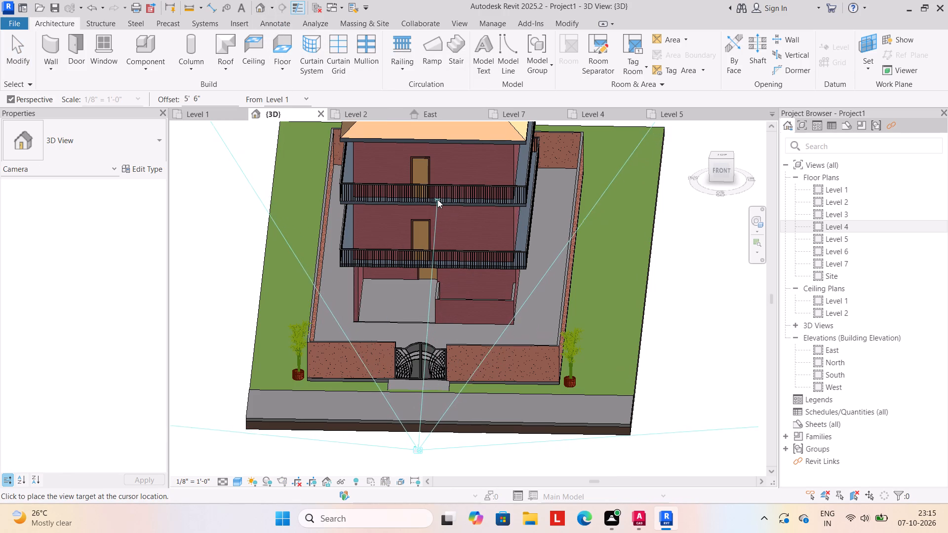
pyautogui.scroll(-3, 437, 199)
pyautogui.moveTo(437, 199); pyautogui.dragTo(440, 248, button='middle')
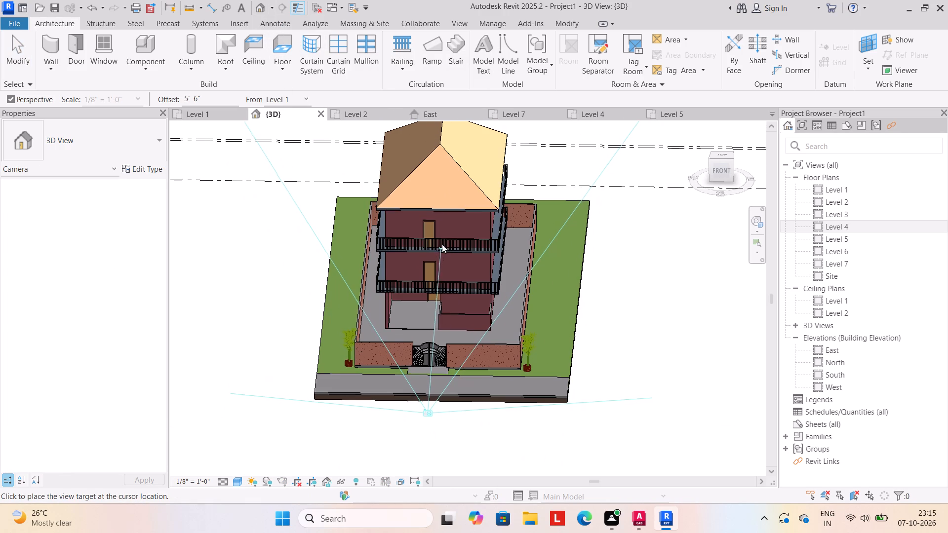
pyautogui.click(444, 122)
# Raise the top edge of the camera view's crop region until the hip roof is fully included.
pyautogui.scroll(-2, 444, 222)
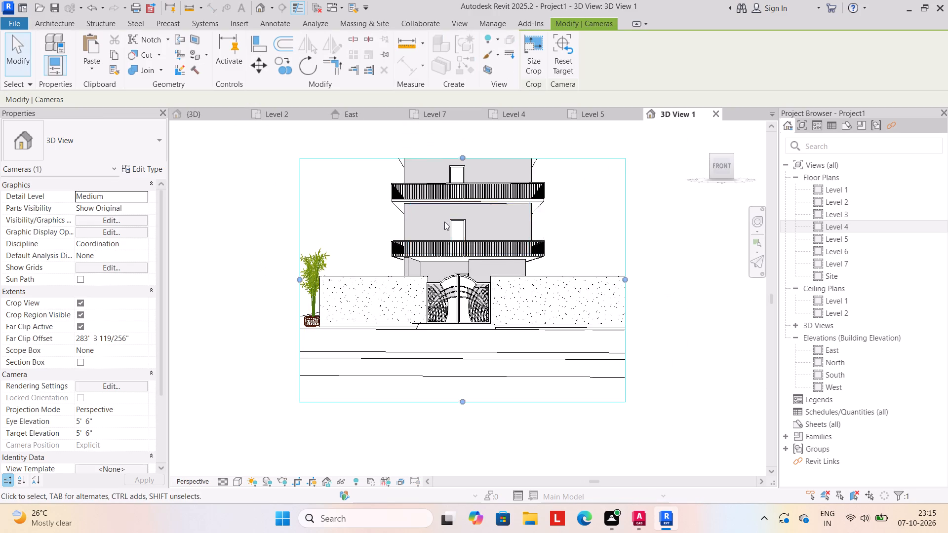
pyautogui.scroll(-2, 444, 222)
pyautogui.moveTo(444, 226); pyautogui.dragTo(437, 294, button='middle')
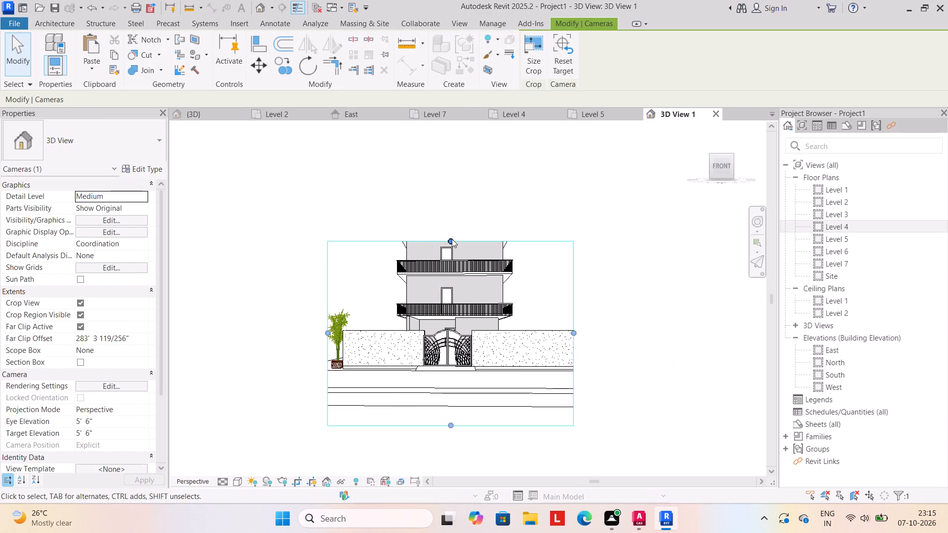
pyautogui.moveTo(452, 238); pyautogui.dragTo(460, 197)
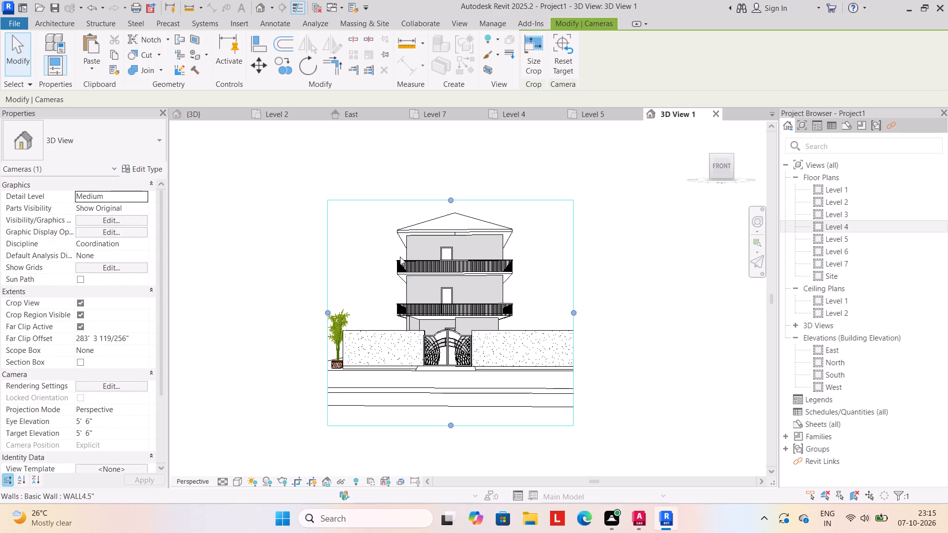
# Set the camera view's visual style to Realistic.
pyautogui.click(237, 486)
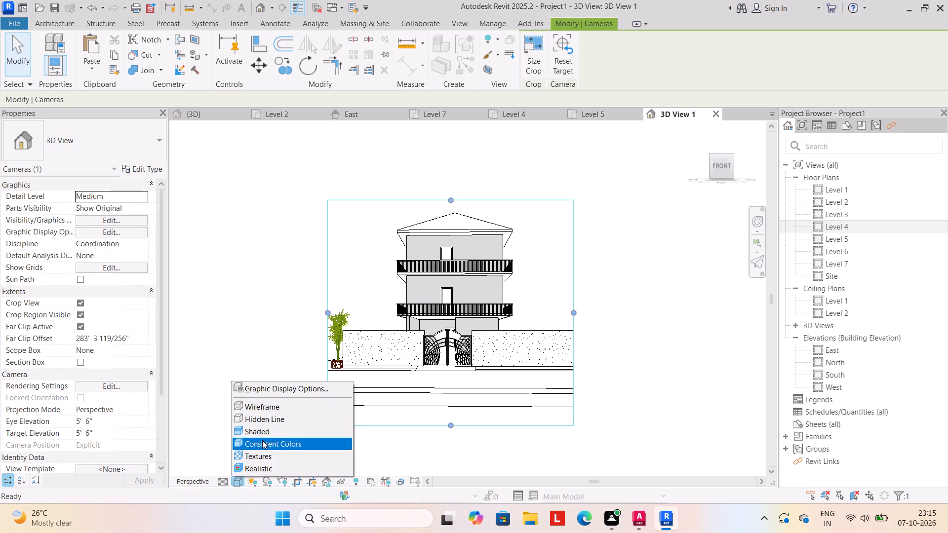
pyautogui.click(264, 466)
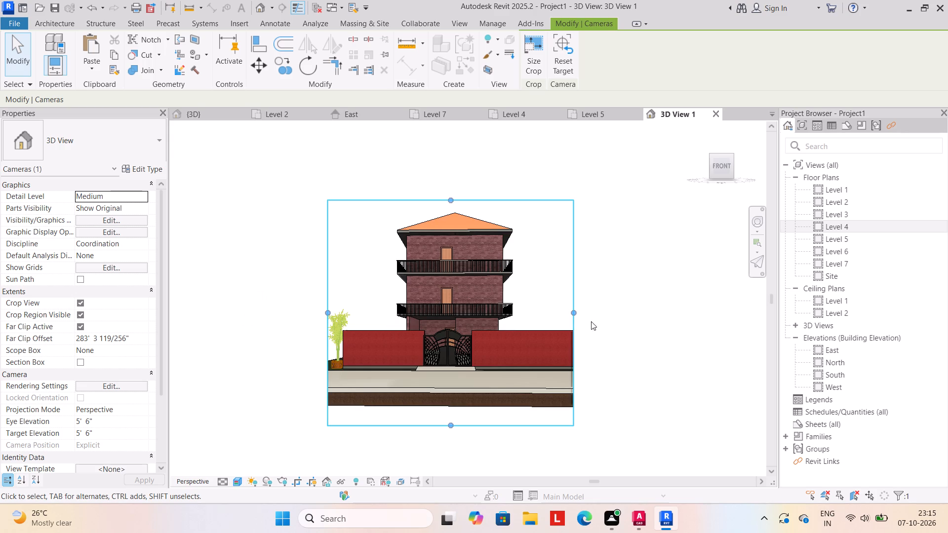
# Widen the camera view's crop region on both sides until both bamboo plants and the ground beyond them are included.
pyautogui.moveTo(572, 310); pyautogui.dragTo(605, 306)
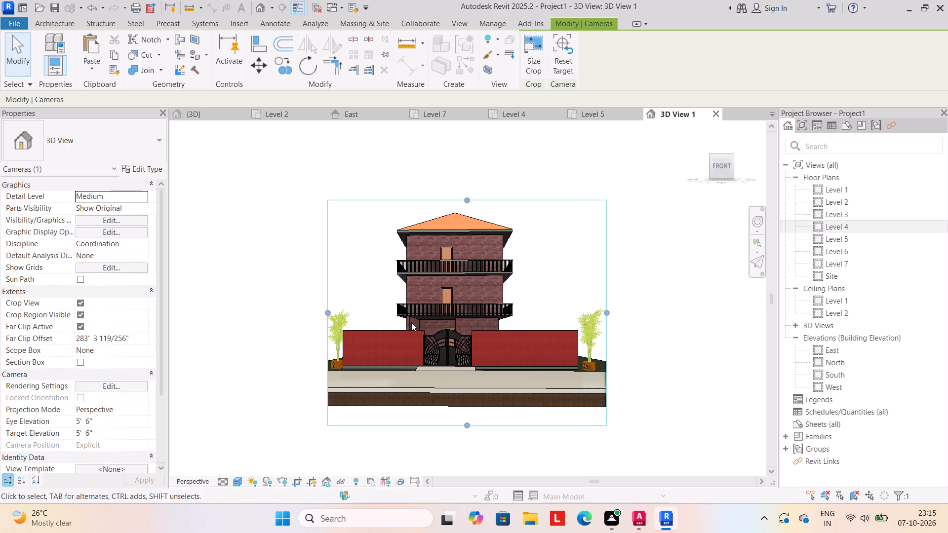
pyautogui.scroll(-1, 699, 351)
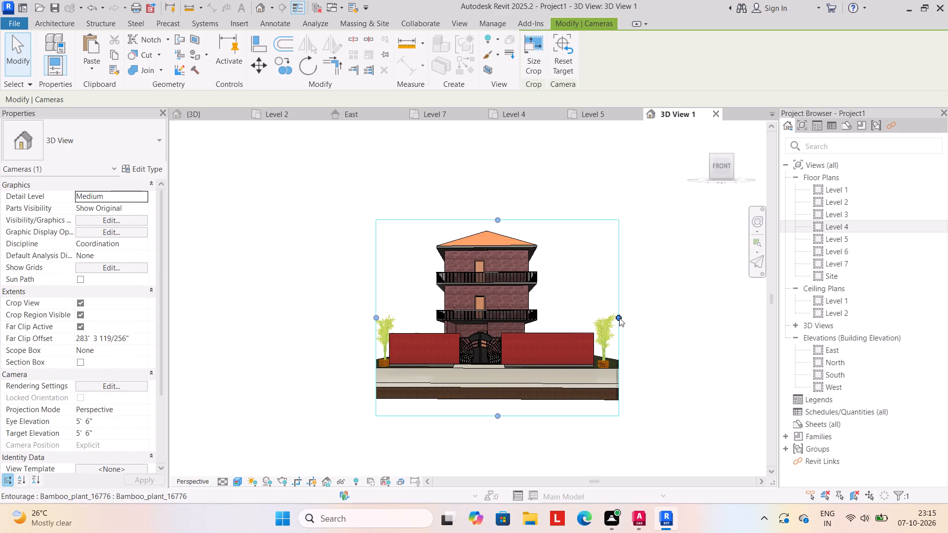
pyautogui.moveTo(621, 318); pyautogui.dragTo(661, 313)
pyautogui.scroll(-3, 494, 344)
pyautogui.moveTo(490, 338); pyautogui.dragTo(469, 342, button='middle')
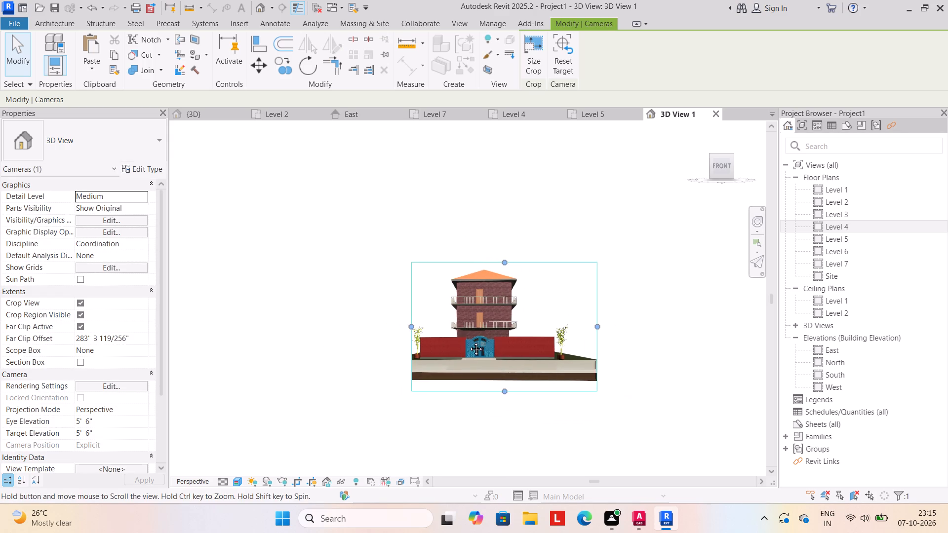
pyautogui.moveTo(469, 342); pyautogui.dragTo(434, 344, button='middle')
pyautogui.scroll(4, 436, 343)
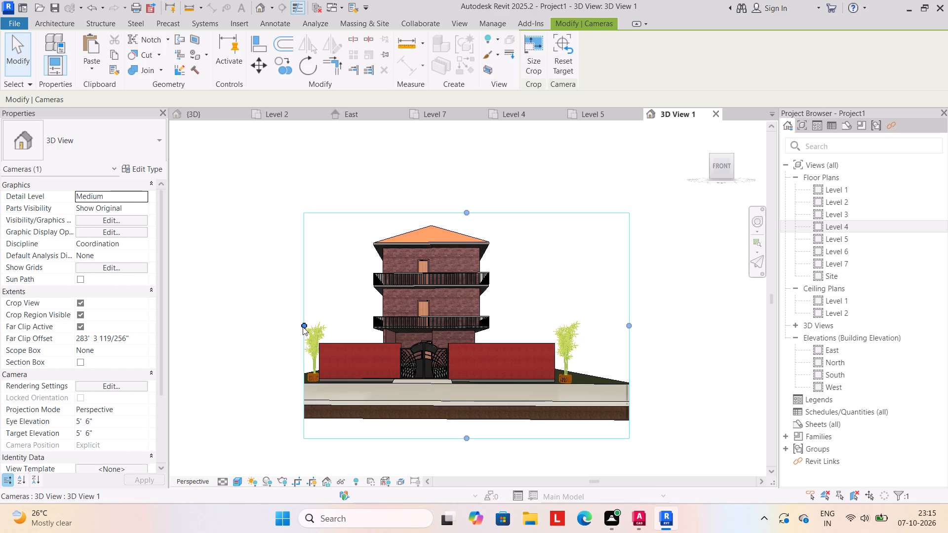
pyautogui.moveTo(303, 327); pyautogui.dragTo(262, 329)
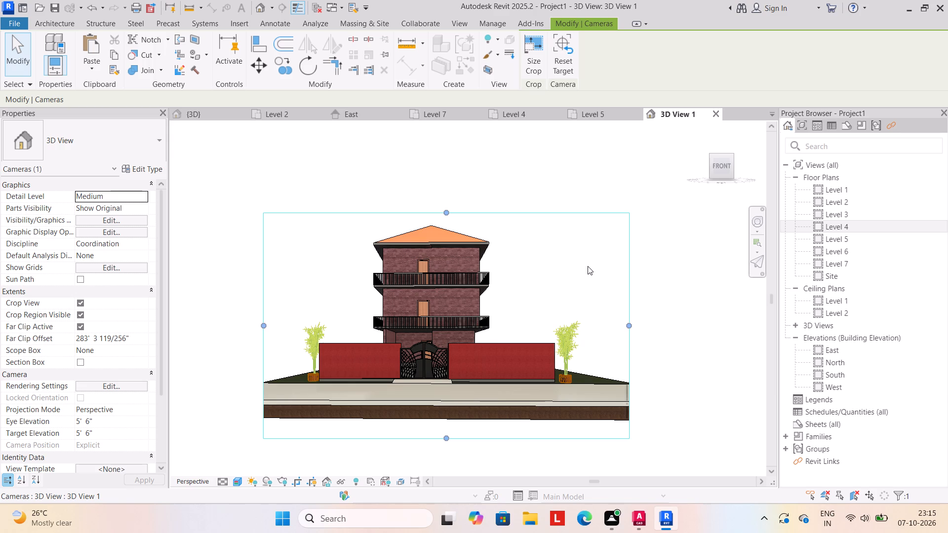
# Examine the house, balconies, gate and walled compound from the front, from above and from the side in the camera view.
pyautogui.keyDown('shift'); pyautogui.moveTo(576, 309); pyautogui.dragTo(562, 335, button='middle'); pyautogui.keyUp('shift')
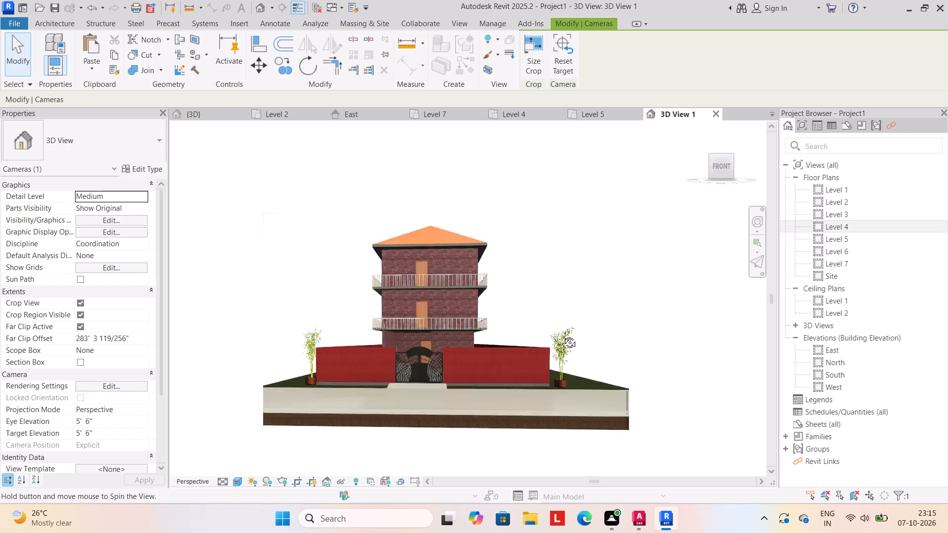
pyautogui.keyDown('shift'); pyautogui.moveTo(562, 335); pyautogui.dragTo(550, 406, button='middle'); pyautogui.keyUp('shift')
pyautogui.keyDown('shift'); pyautogui.moveTo(557, 394); pyautogui.dragTo(578, 307, button='middle'); pyautogui.keyUp('shift')
pyautogui.keyDown('shift'); pyautogui.moveTo(520, 345); pyautogui.dragTo(518, 346, button='middle'); pyautogui.keyUp('shift')
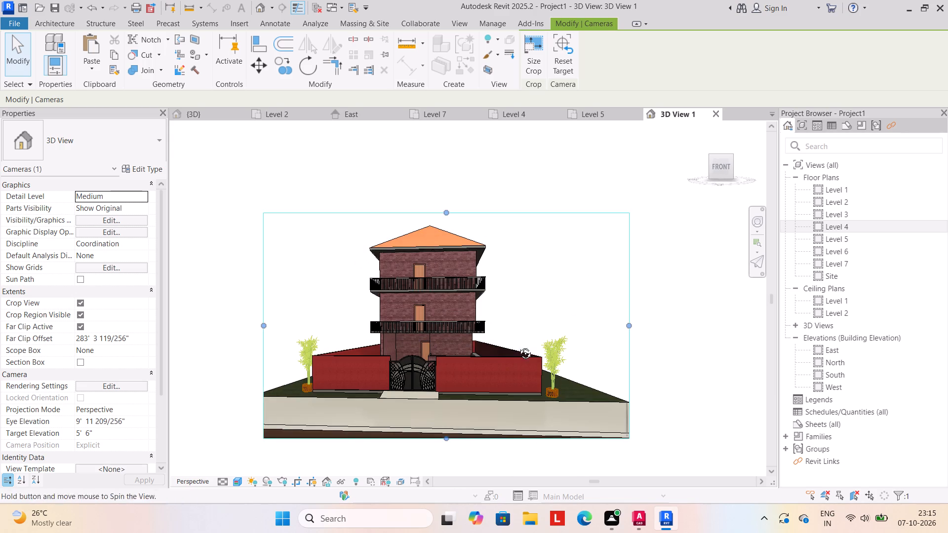
pyautogui.keyDown('shift'); pyautogui.moveTo(518, 346); pyautogui.dragTo(524, 392, button='middle'); pyautogui.keyUp('shift')
pyautogui.moveTo(482, 396); pyautogui.dragTo(493, 347, button='middle')
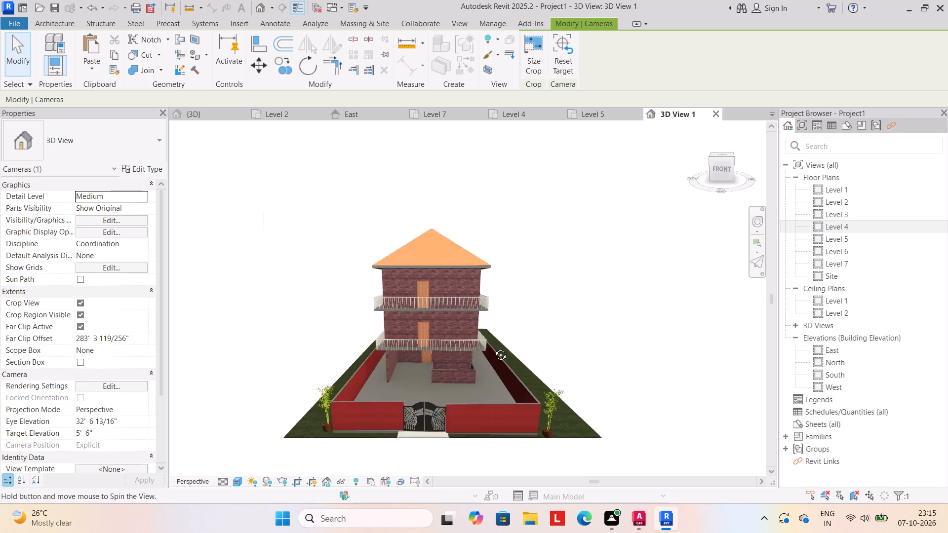
pyautogui.moveTo(493, 347); pyautogui.dragTo(496, 325, button='middle')
pyautogui.keyDown('shift'); pyautogui.moveTo(478, 341); pyautogui.dragTo(478, 414, button='middle'); pyautogui.keyUp('shift')
pyautogui.moveTo(480, 387); pyautogui.dragTo(480, 315, button='middle')
pyautogui.keyDown('shift'); pyautogui.scroll(1, 480, 315); pyautogui.keyUp('shift')
pyautogui.keyDown('shift'); pyautogui.moveTo(449, 375); pyautogui.dragTo(451, 324, button='middle'); pyautogui.keyUp('shift')
pyautogui.scroll(-3, 450, 327)
pyautogui.keyDown('shift'); pyautogui.moveTo(446, 336); pyautogui.dragTo(441, 371, button='middle'); pyautogui.keyUp('shift')
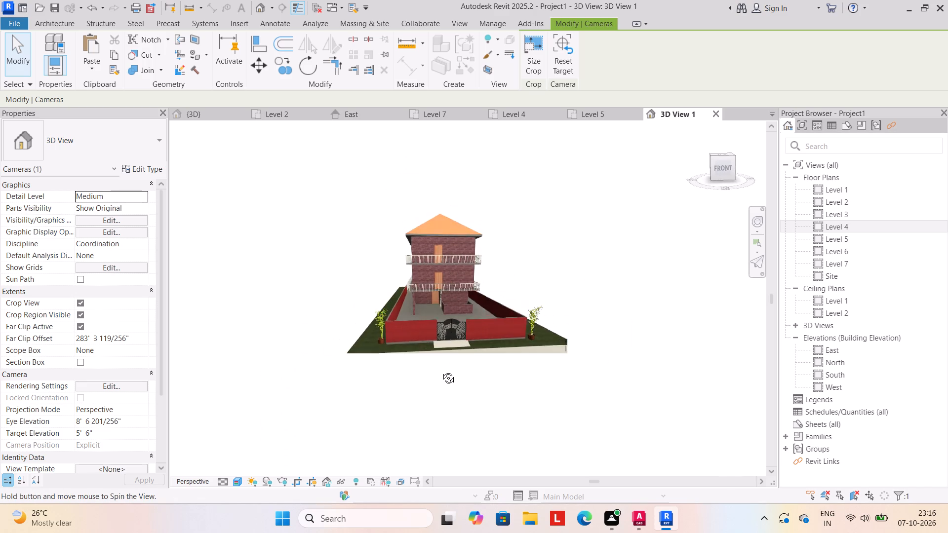
pyautogui.keyDown('shift'); pyautogui.moveTo(441, 371); pyautogui.dragTo(443, 327, button='middle'); pyautogui.keyUp('shift')
pyautogui.scroll(3, 466, 266)
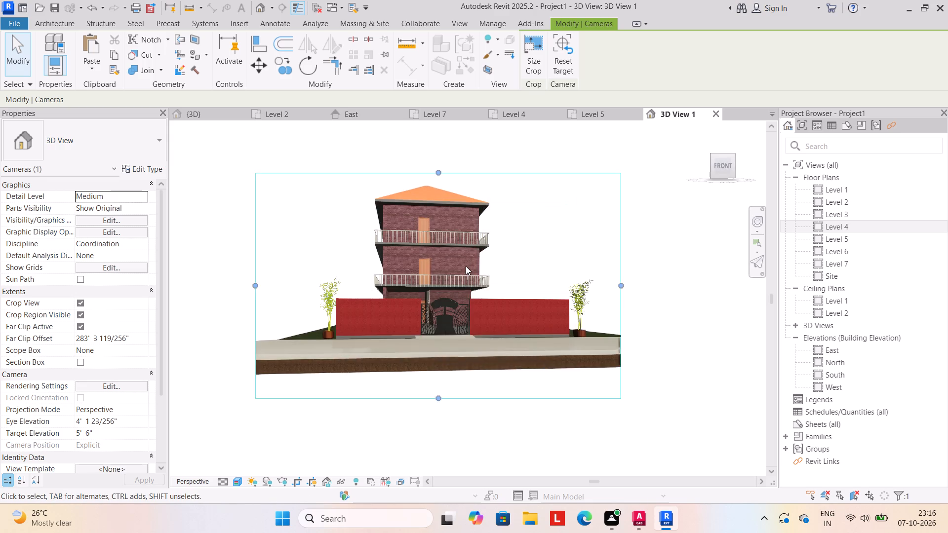
pyautogui.scroll(4, 466, 266)
pyautogui.scroll(-4, 466, 266)
pyautogui.scroll(1, 466, 266)
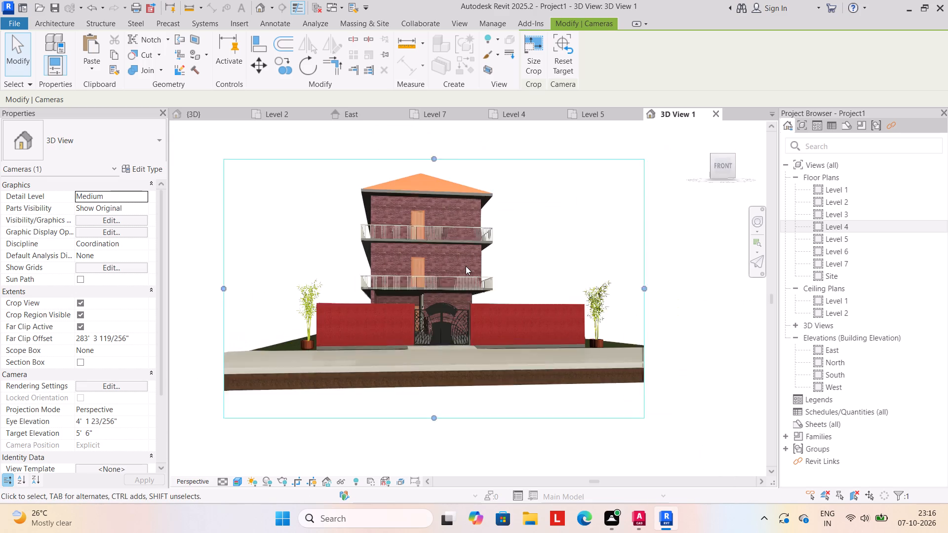
pyautogui.scroll(4, 466, 266)
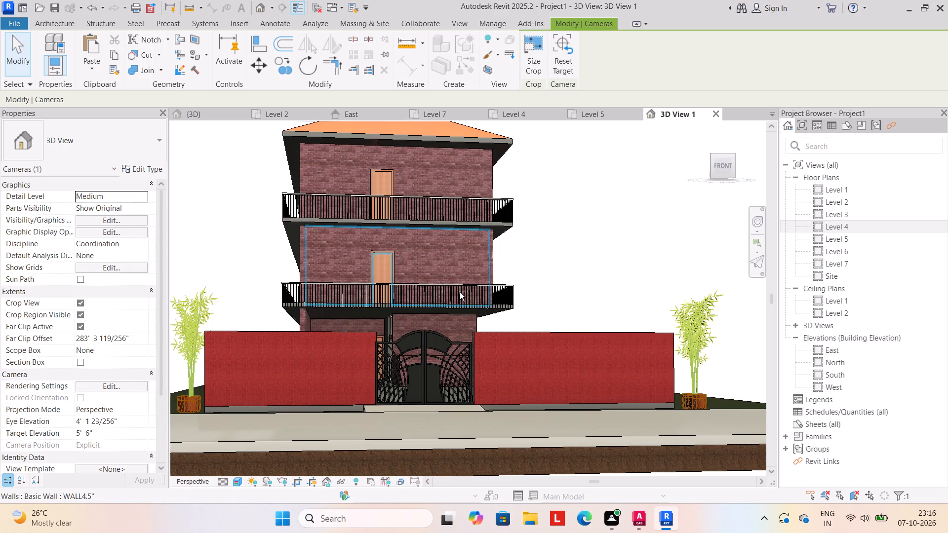
pyautogui.keyDown('shift'); pyautogui.moveTo(458, 300); pyautogui.dragTo(450, 341, button='middle'); pyautogui.keyUp('shift')
pyautogui.moveTo(448, 347); pyautogui.dragTo(474, 263, button='middle')
pyautogui.keyDown('shift'); pyautogui.moveTo(464, 346); pyautogui.dragTo(455, 439, button='middle'); pyautogui.keyUp('shift')
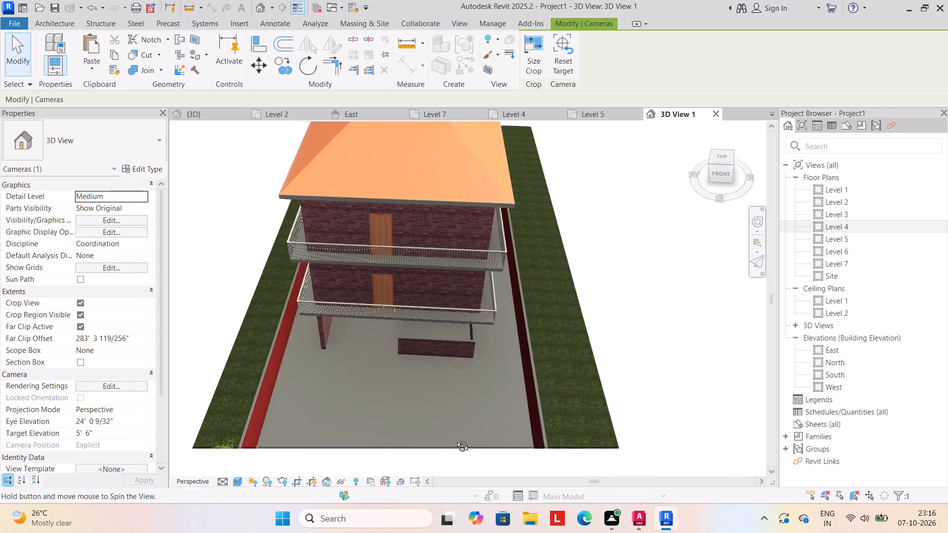
pyautogui.keyDown('shift'); pyautogui.scroll(1, 455, 437); pyautogui.keyUp('shift')
pyautogui.keyDown('shift'); pyautogui.moveTo(455, 439); pyautogui.dragTo(456, 395, button='middle'); pyautogui.keyUp('shift')
pyautogui.keyDown('shift'); pyautogui.moveTo(405, 393); pyautogui.dragTo(531, 369, button='middle'); pyautogui.keyUp('shift')
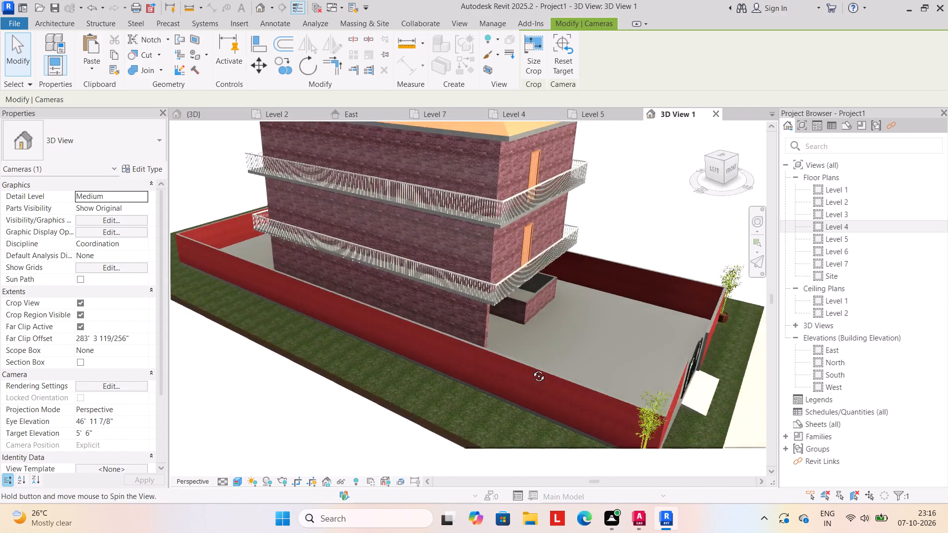
pyautogui.keyDown('shift'); pyautogui.moveTo(531, 369); pyautogui.dragTo(397, 354, button='middle'); pyautogui.keyUp('shift')
pyautogui.scroll(1, 397, 354)
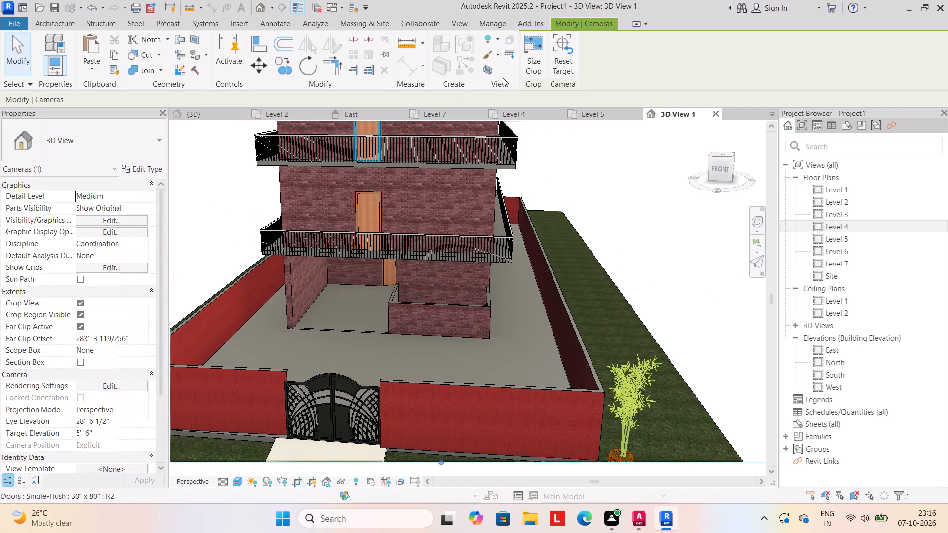
# Load the Plant_1_13792 component family from the tree and plant folder.
pyautogui.click(55, 23)
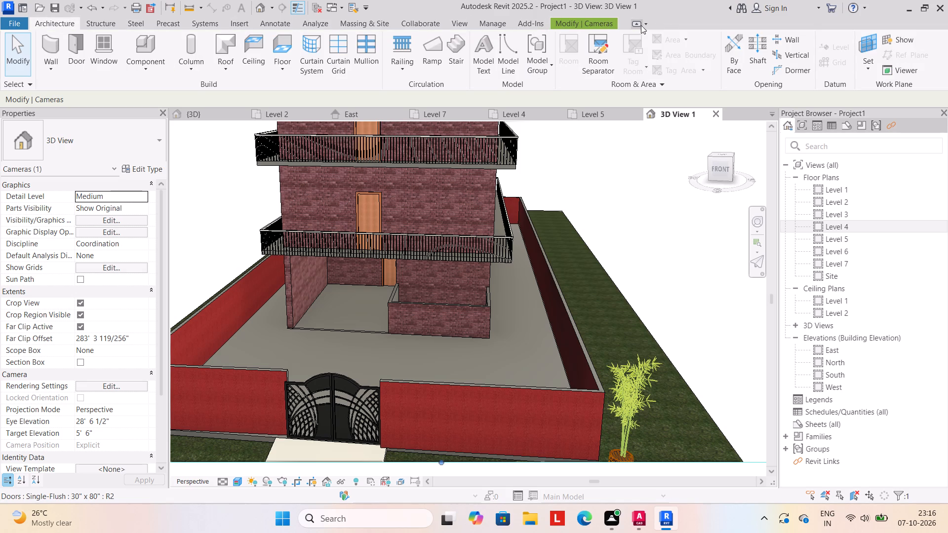
pyautogui.click(592, 24)
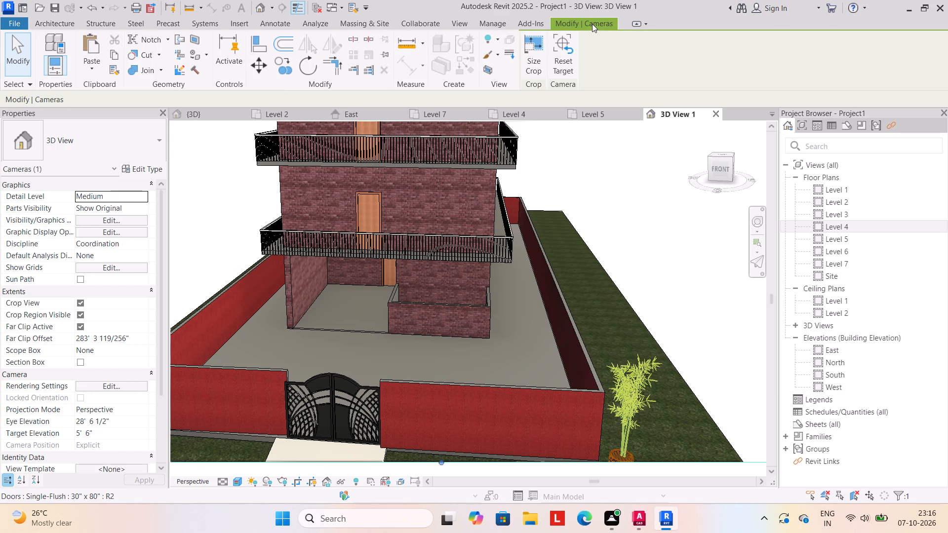
pyautogui.click(50, 21)
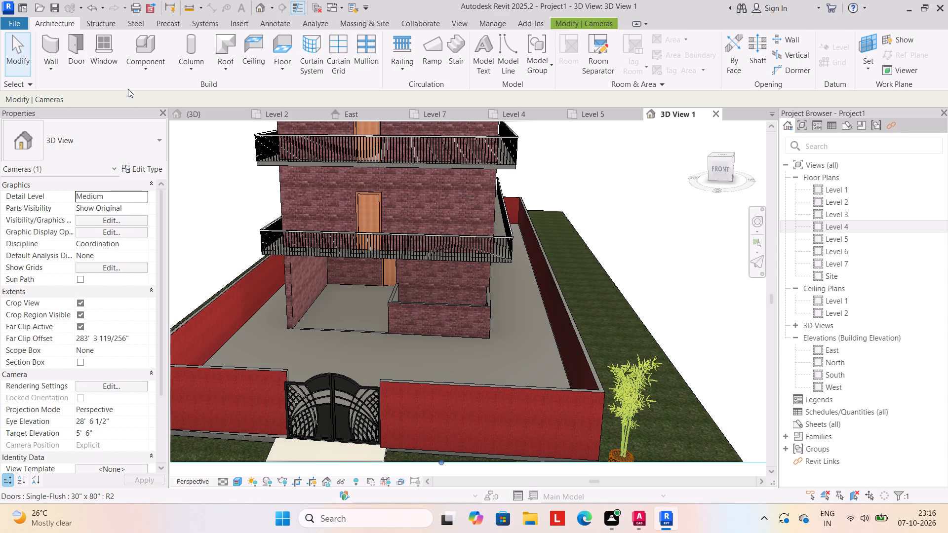
pyautogui.click(147, 70)
pyautogui.click(158, 94)
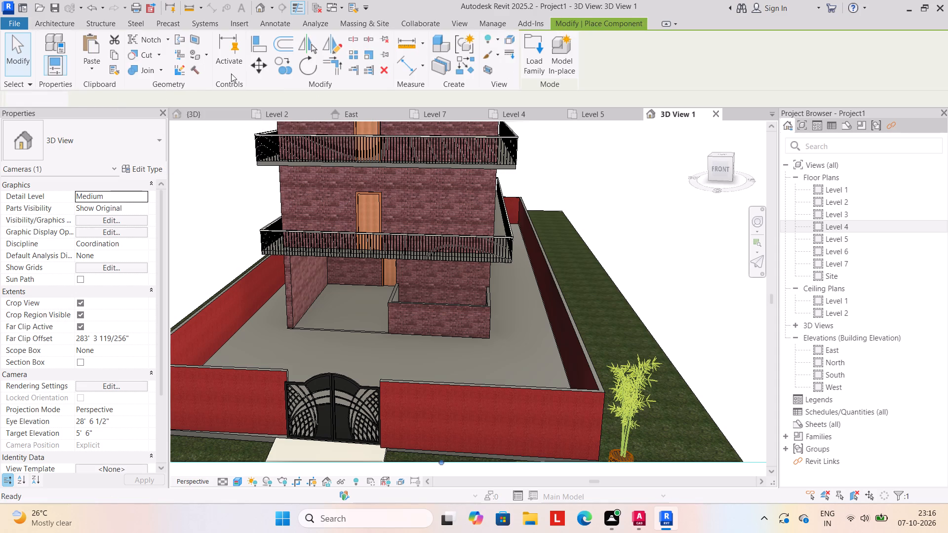
pyautogui.click(536, 59)
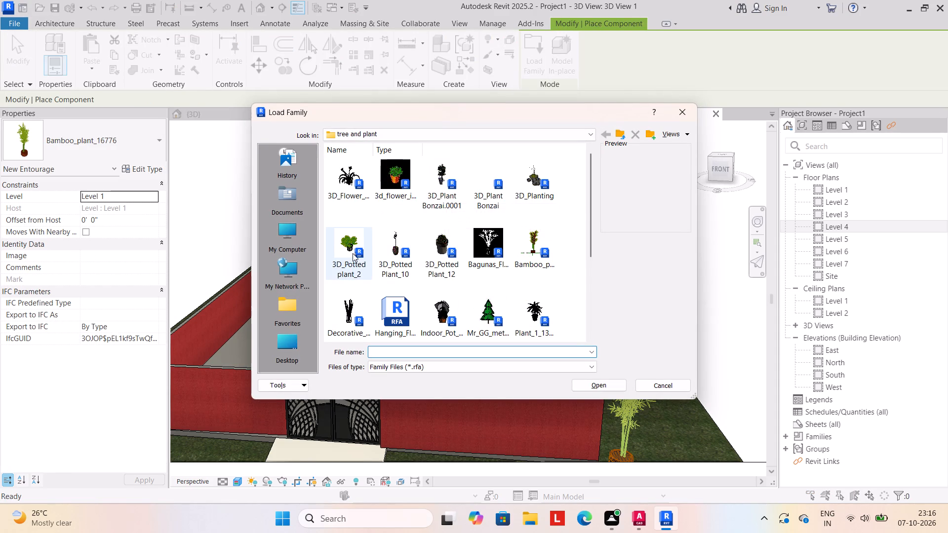
pyautogui.click(349, 247)
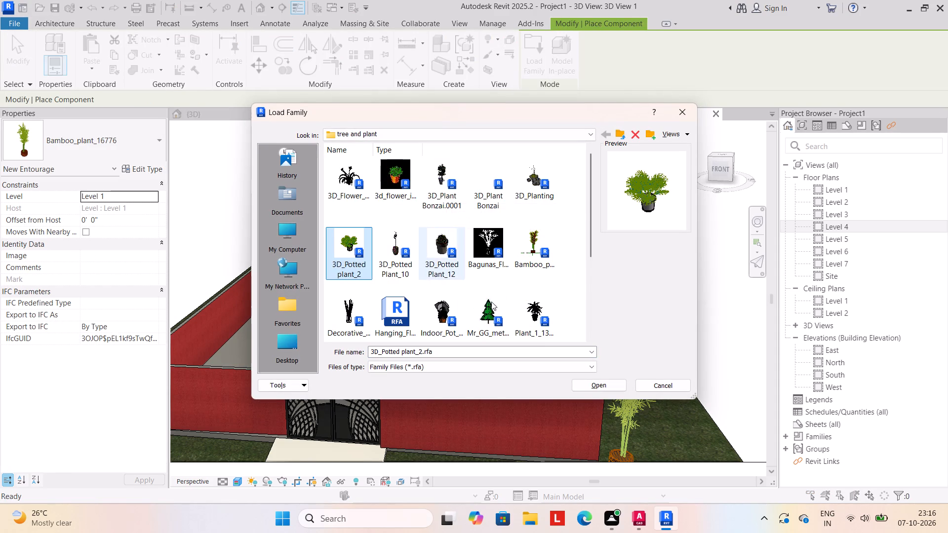
pyautogui.click(530, 312)
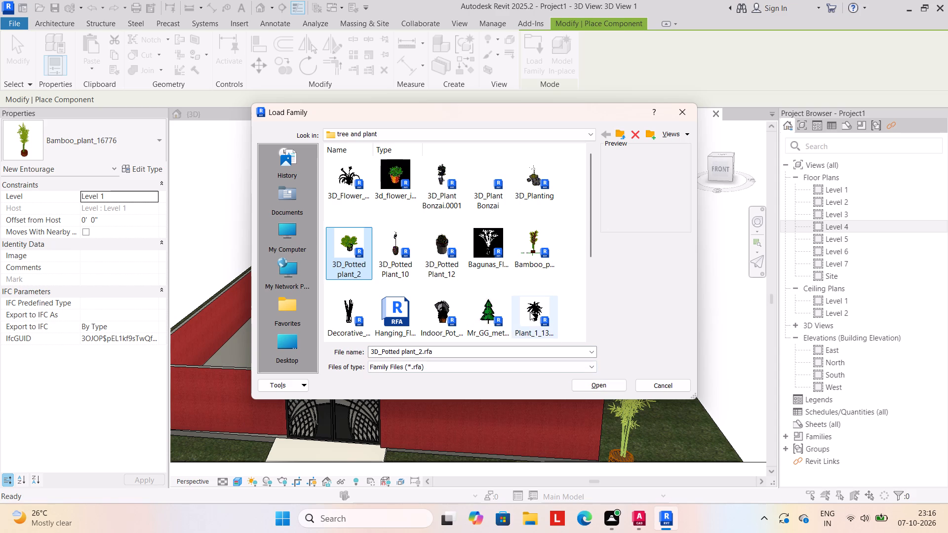
pyautogui.click(586, 381)
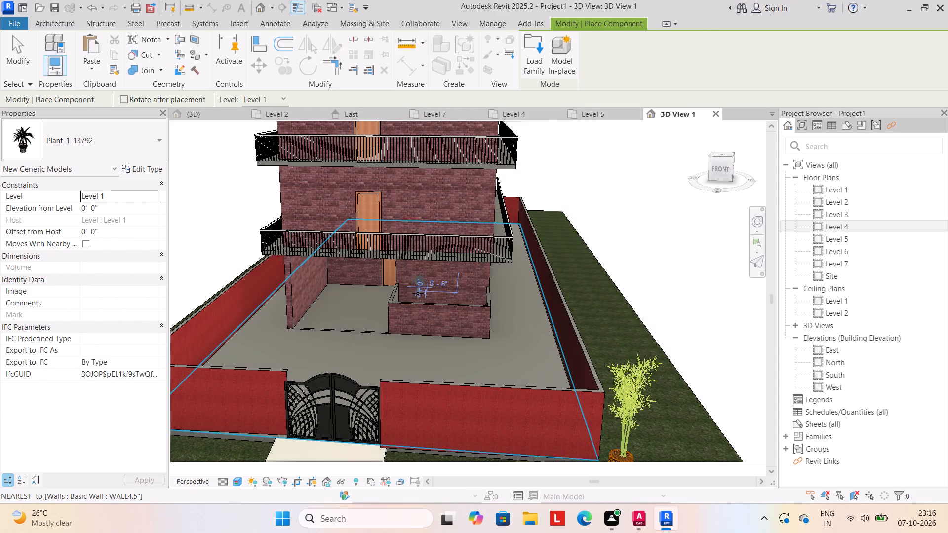
# Place two Plant_1_13792 plants on Level 1, side by side behind the low brick wall at the house's front.
pyautogui.keyDown('shift'); pyautogui.moveTo(417, 293); pyautogui.dragTo(403, 336, button='middle'); pyautogui.keyUp('shift')
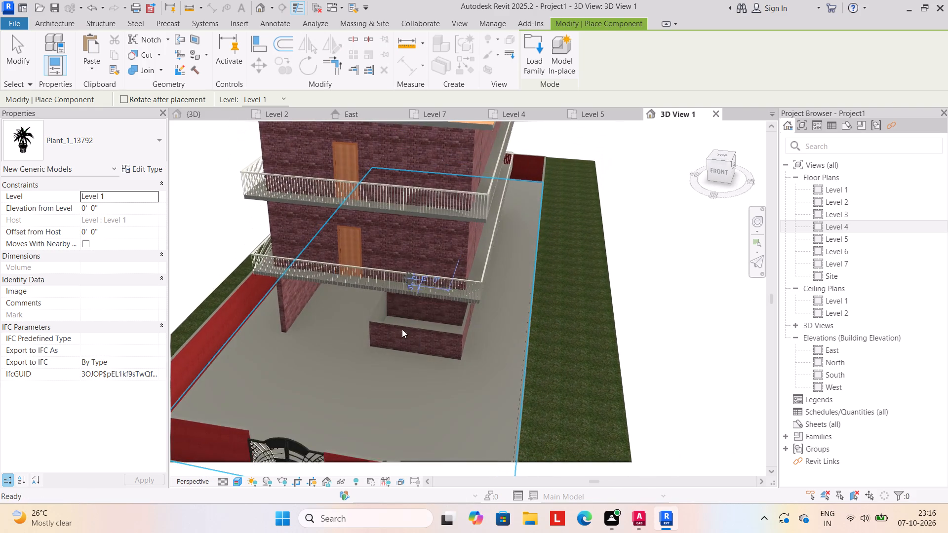
pyautogui.click(397, 317)
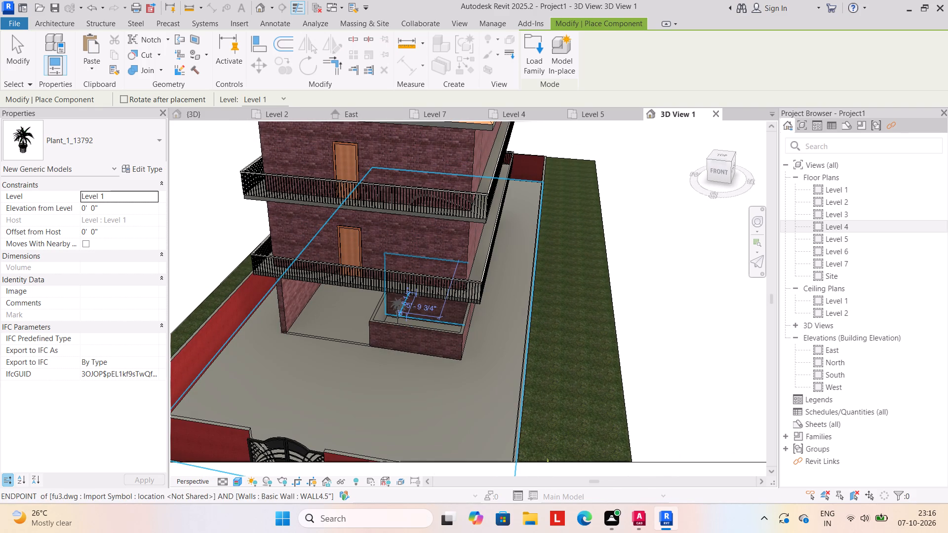
pyautogui.click(437, 324)
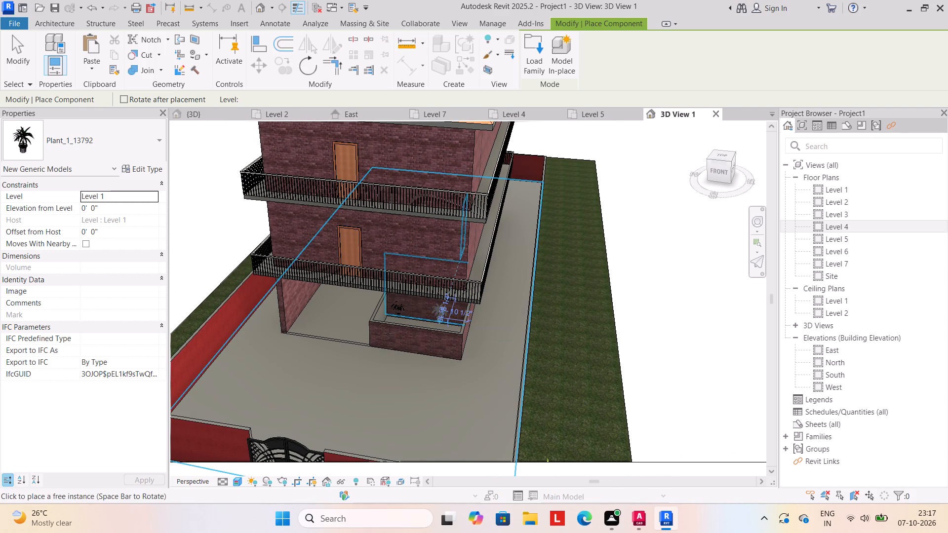
pyautogui.press('Escape')
pyautogui.press('Escape')
pyautogui.press('Escape')
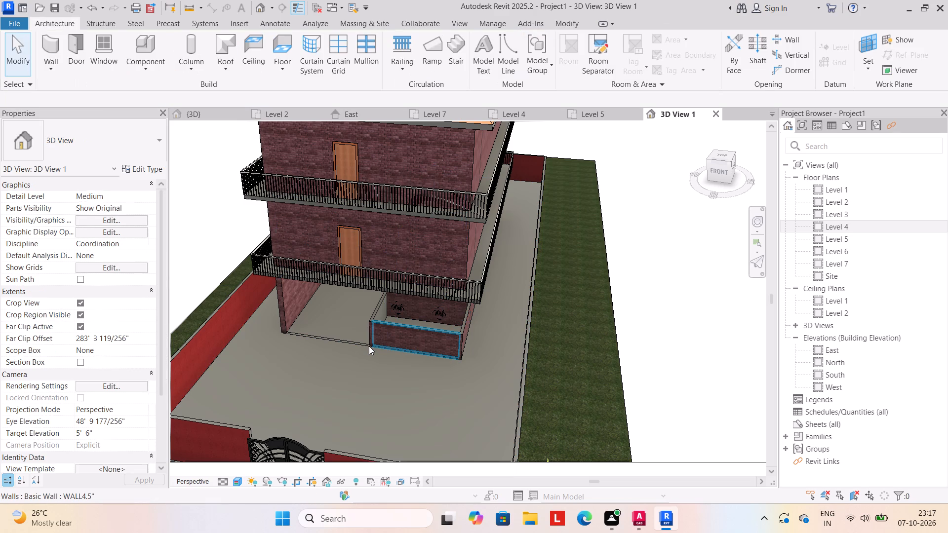
# Inspect up close the two plants placed behind the low brick wall under the first balcony.
pyautogui.keyDown('shift'); pyautogui.moveTo(401, 339); pyautogui.dragTo(405, 356, button='middle'); pyautogui.keyUp('shift')
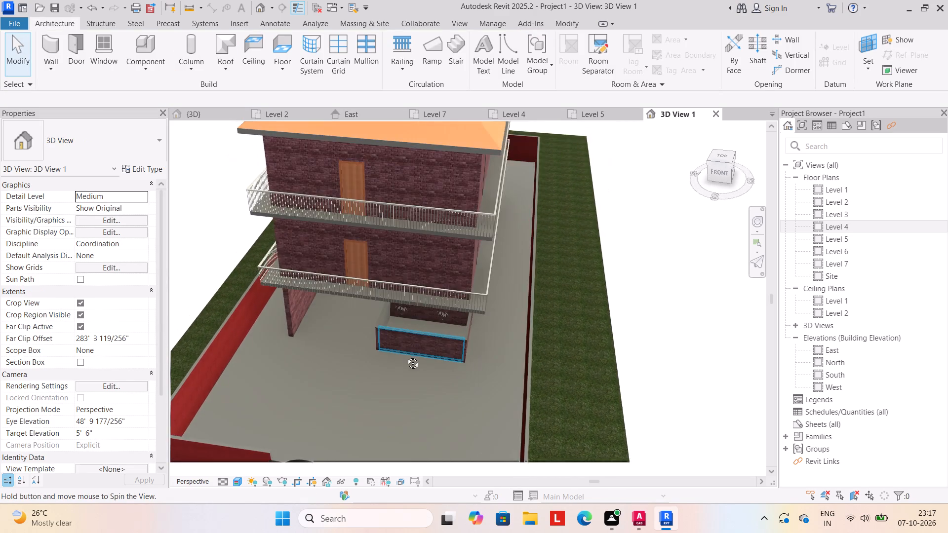
pyautogui.keyDown('shift'); pyautogui.moveTo(405, 356); pyautogui.dragTo(407, 353, button='middle'); pyautogui.keyUp('shift')
pyautogui.scroll(4, 427, 311)
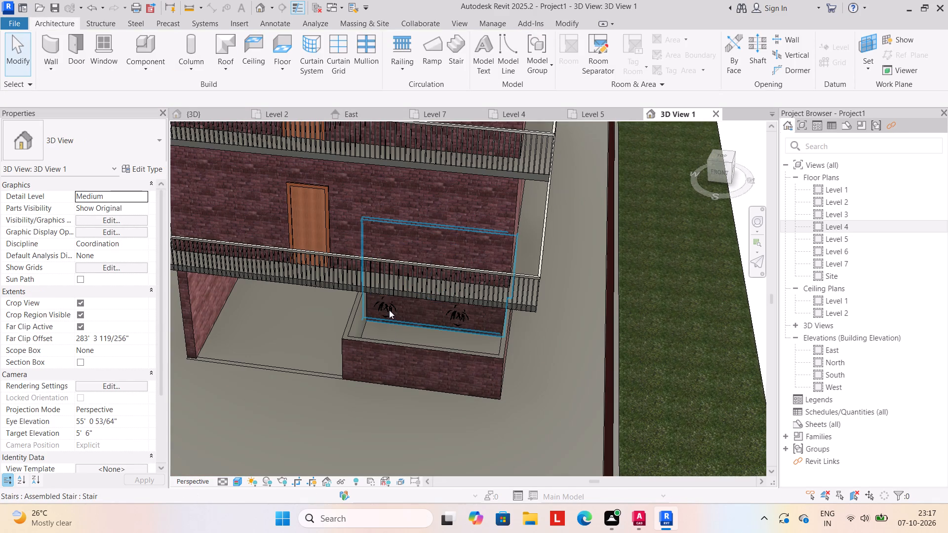
pyautogui.scroll(10, 389, 309)
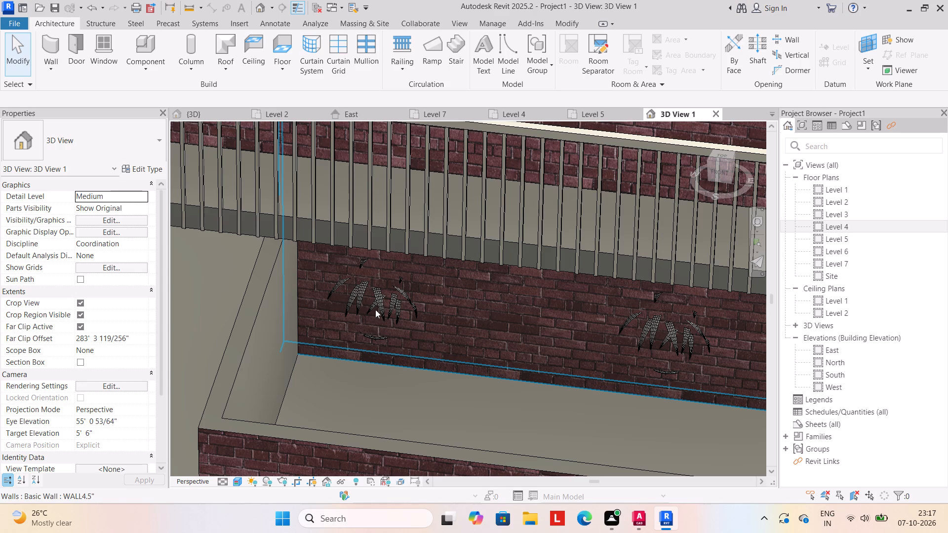
pyautogui.press('Escape')
pyautogui.press('Escape')
pyautogui.press('Escape')
pyautogui.press('Escape')
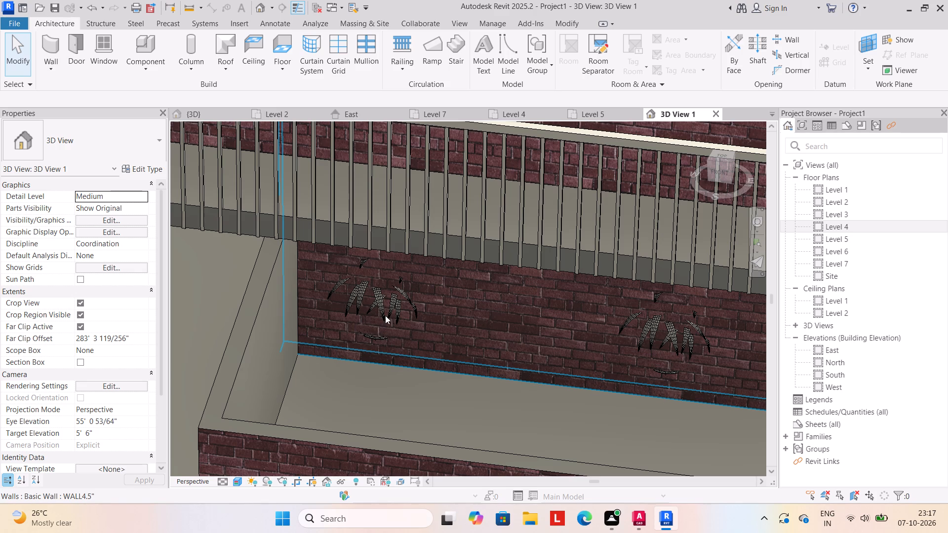
pyautogui.click(386, 307)
pyautogui.press('Escape')
pyautogui.press('Escape')
pyautogui.press('Escape')
# Move the first potted Plant_1_13792 out of the house's brick wall into the walled lawn area, about 2 feet from that wall.
pyautogui.press('Escape')
pyautogui.click(390, 299)
pyautogui.press('Escape')
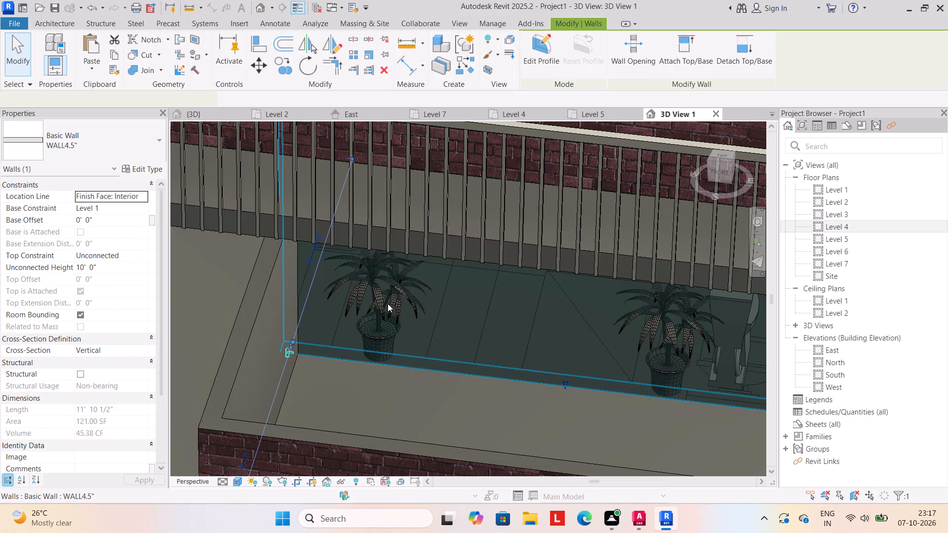
pyautogui.press('Escape')
pyautogui.press('Escape')
pyautogui.scroll(4, 413, 355)
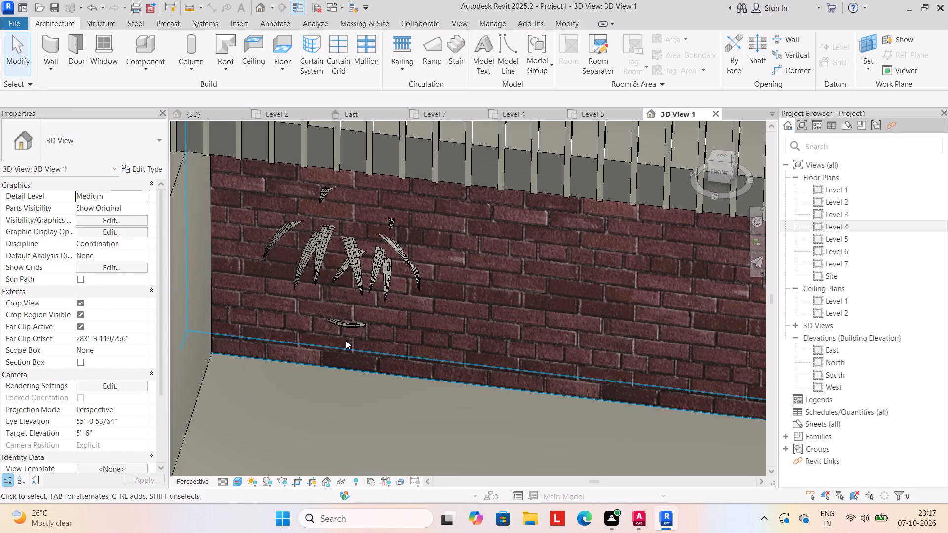
pyautogui.press('Down')
pyautogui.press('Down')
pyautogui.press('Down')
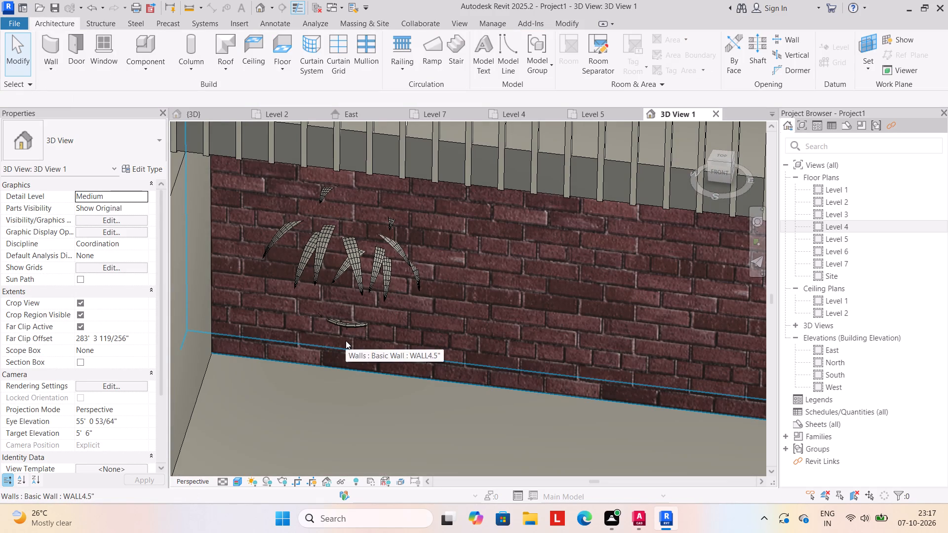
pyautogui.click(341, 325)
pyautogui.scroll(4, 330, 245)
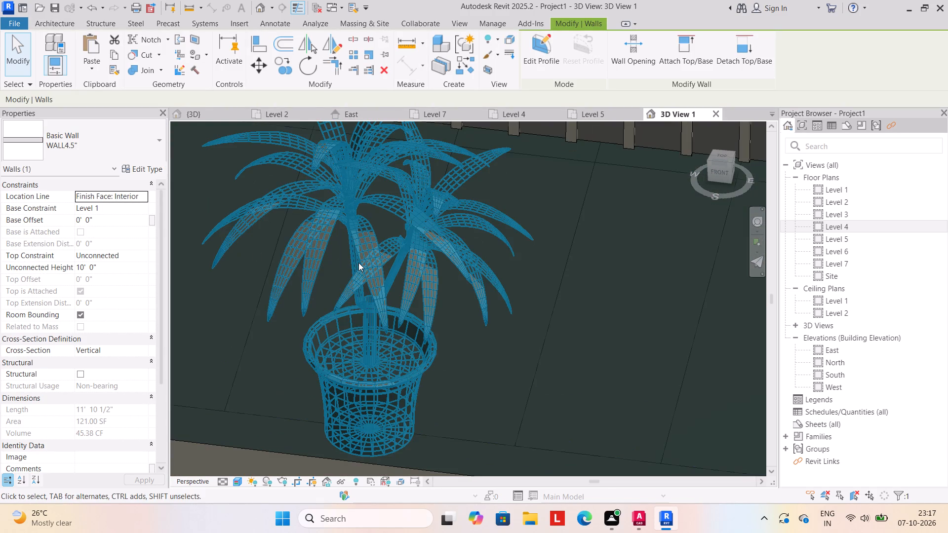
pyautogui.click(358, 263)
pyautogui.scroll(-11, 370, 294)
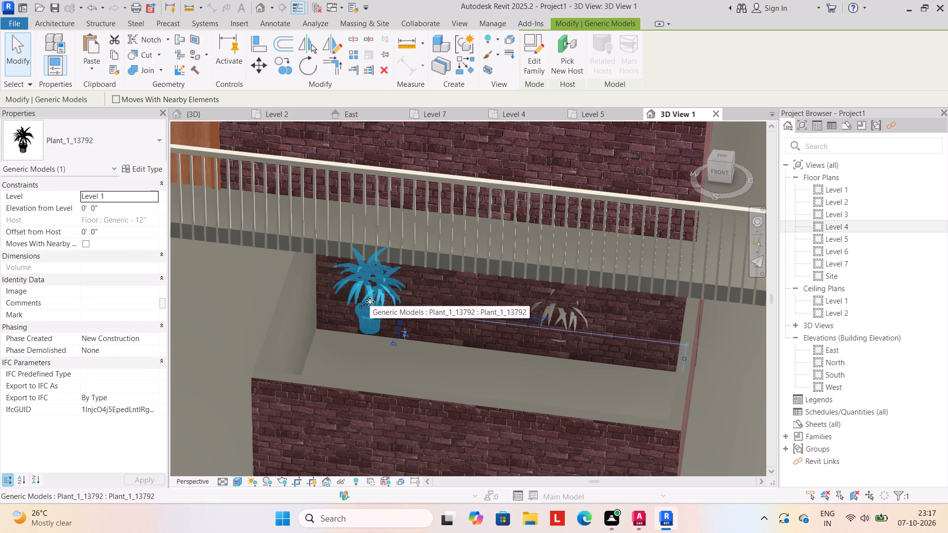
pyautogui.press('Down')
pyautogui.press('Down')
pyautogui.press('Down')
pyautogui.press('Down')
pyautogui.press('Down')
pyautogui.press('Down')
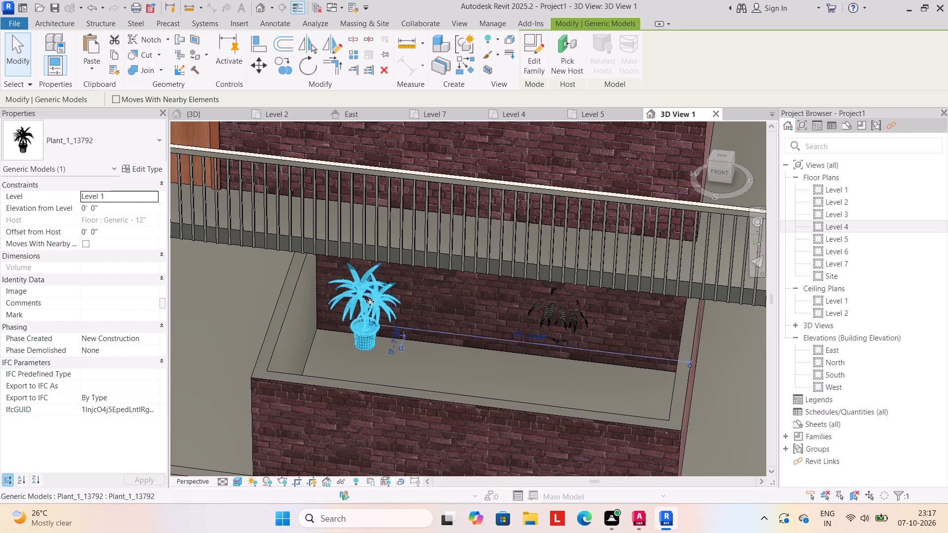
pyautogui.press('Down')
pyautogui.press('Down')
pyautogui.press('Down')
pyautogui.press('Down')
pyautogui.press('Down')
pyautogui.press('Down')
pyautogui.press('Down')
pyautogui.press('Down')
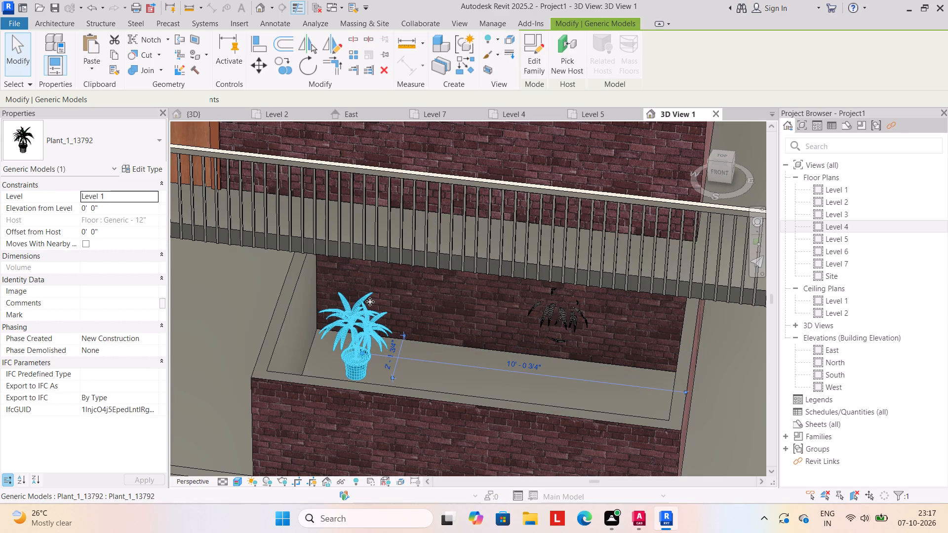
pyautogui.press('Escape')
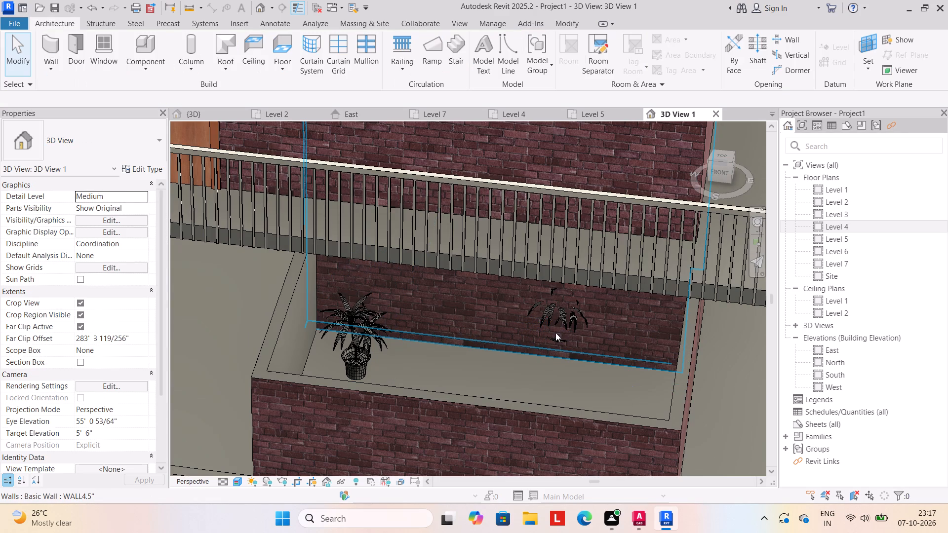
# Move the second potted Plant_1_13792 out of the house's brick wall into the walled lawn area beside the first plant.
pyautogui.click(563, 318)
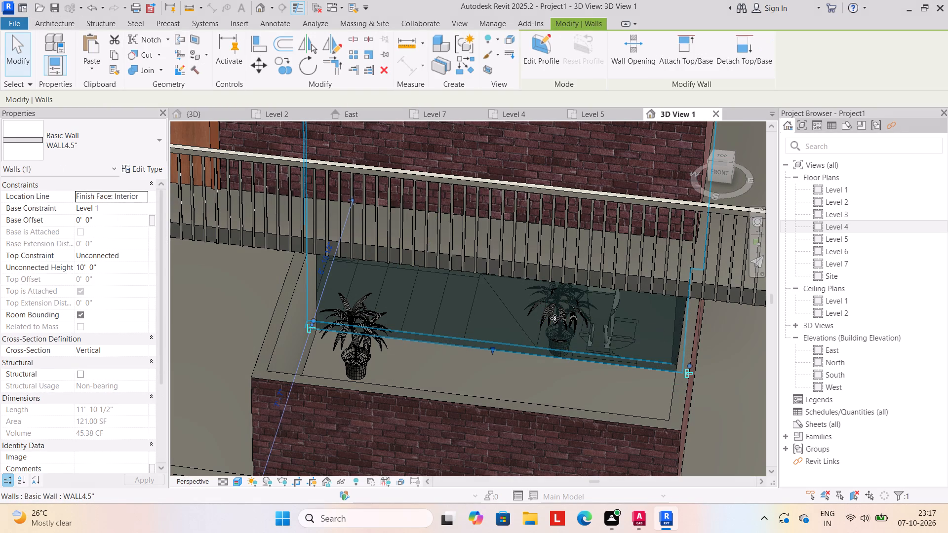
pyautogui.click(558, 312)
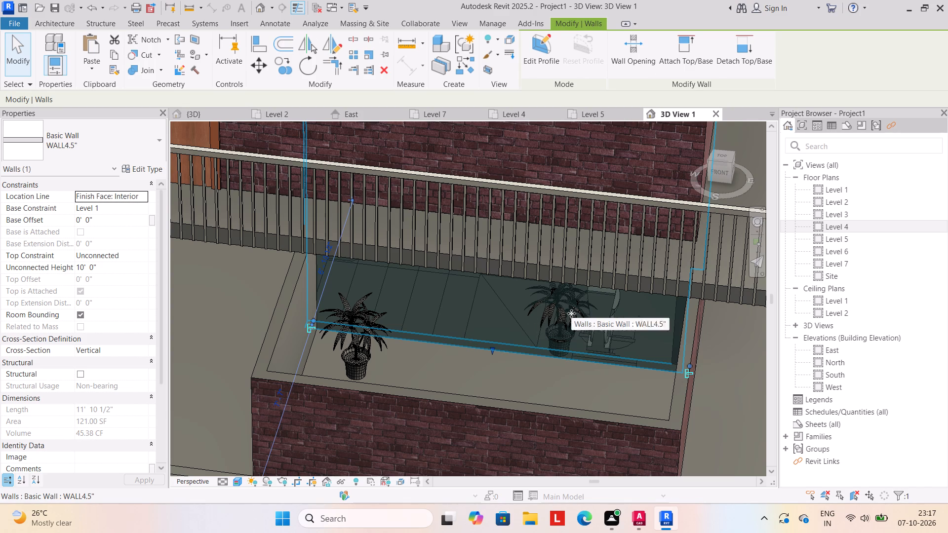
pyautogui.scroll(7, 573, 315)
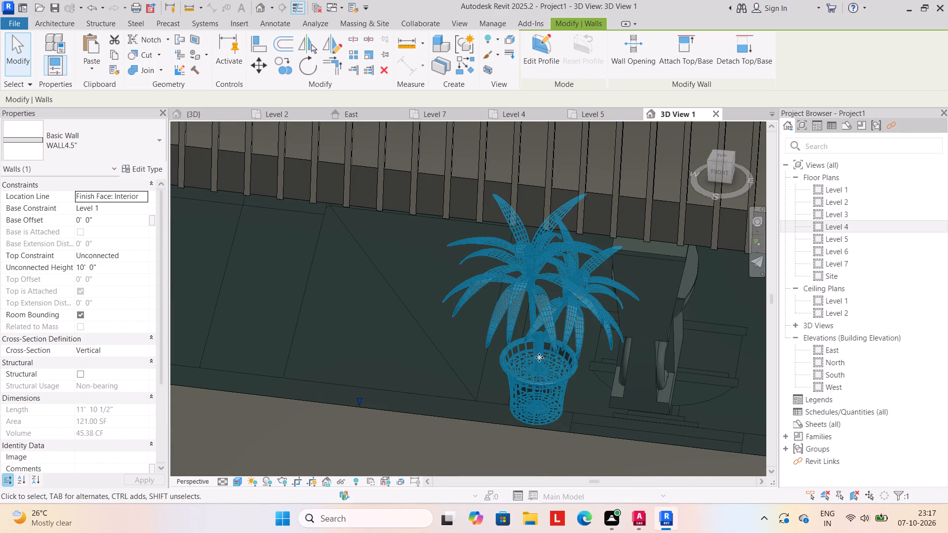
pyautogui.click(553, 316)
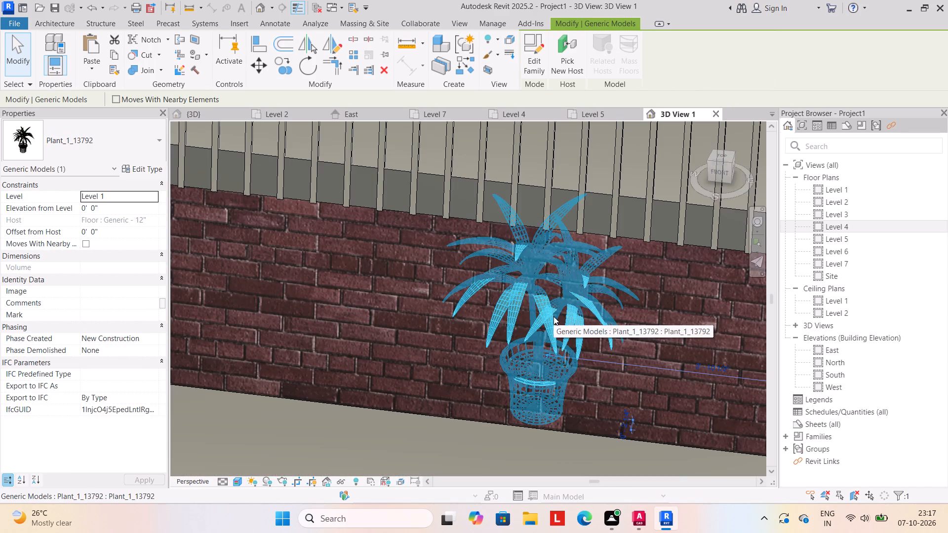
pyautogui.press('Down')
pyautogui.press('Down')
pyautogui.press('Down')
pyautogui.press('Down')
pyautogui.press('Down')
pyautogui.press('Down')
pyautogui.press('Down')
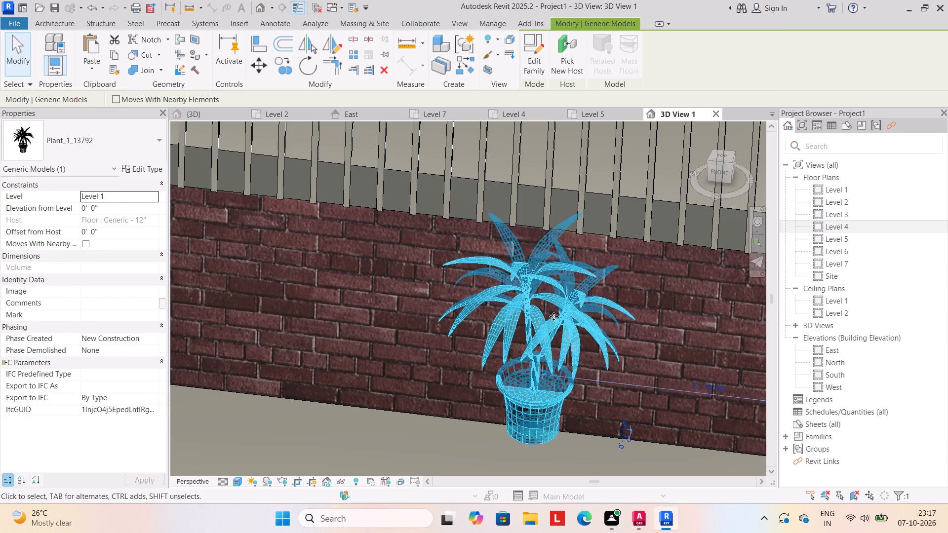
pyautogui.press('Down')
pyautogui.press('Down')
pyautogui.press('Down')
pyautogui.press('Down')
pyautogui.press('Down')
pyautogui.press('Down')
pyautogui.press('Down')
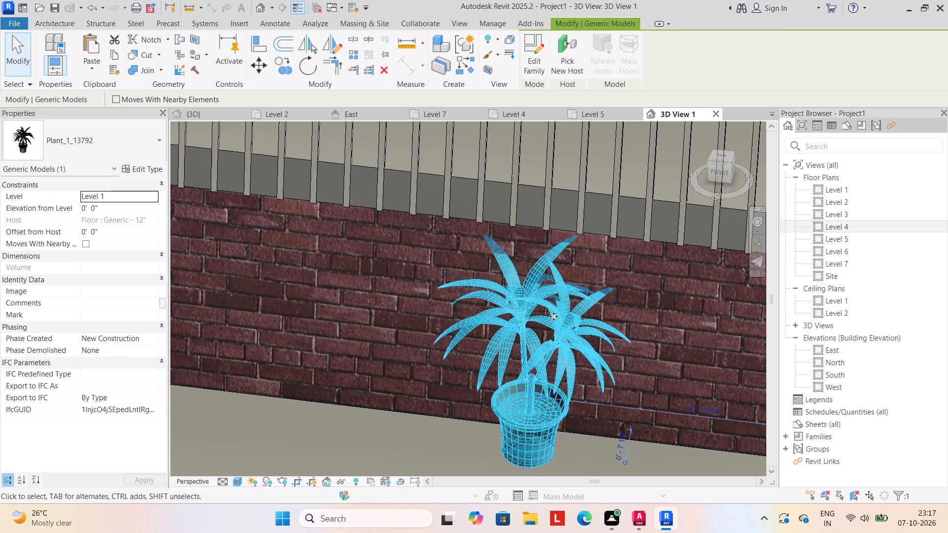
pyautogui.press('Down')
pyautogui.press('Down')
pyautogui.press('Down')
pyautogui.press('Down')
pyautogui.press('Down')
pyautogui.press('Down')
pyautogui.press('Down')
pyautogui.press('Down')
pyautogui.press('Down')
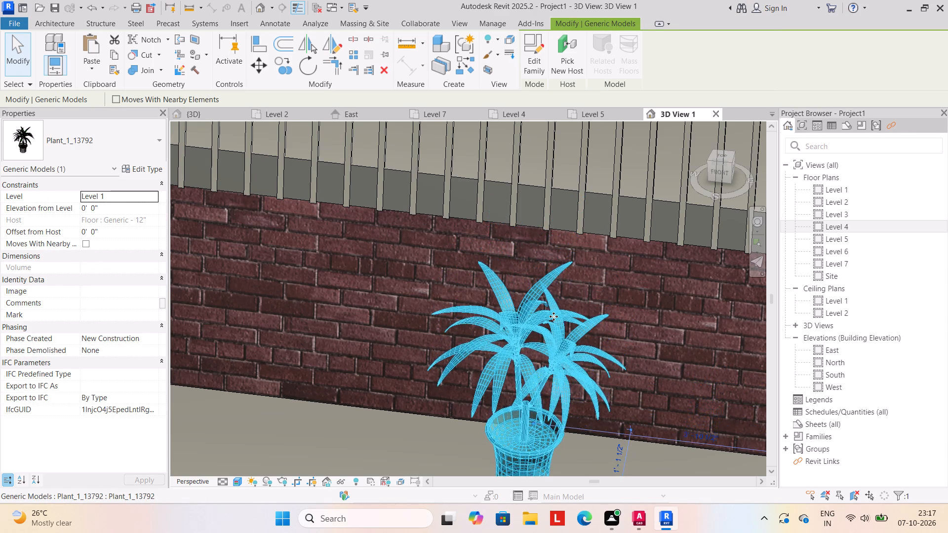
pyautogui.press('Down')
pyautogui.press('Down')
pyautogui.press('Down')
pyautogui.press('Down')
pyautogui.scroll(1, 553, 316)
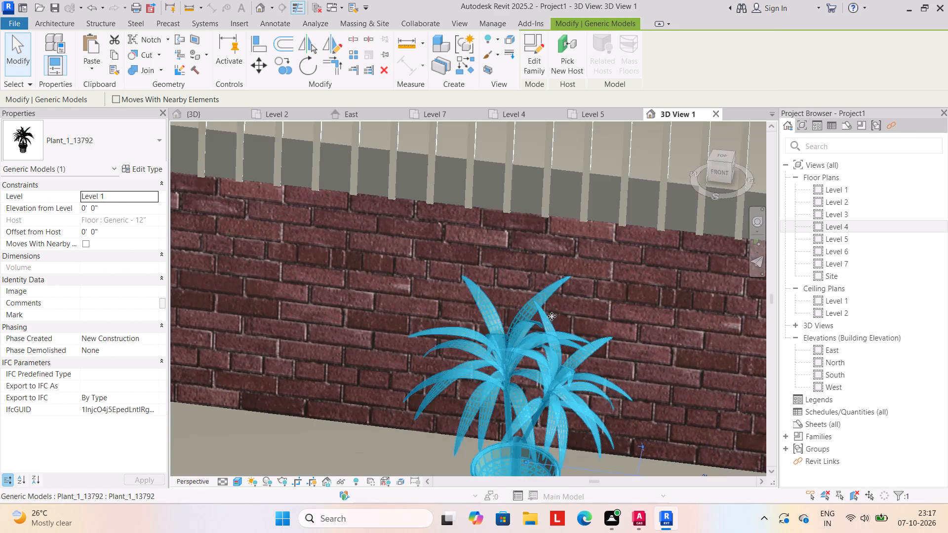
pyautogui.scroll(-9, 432, 359)
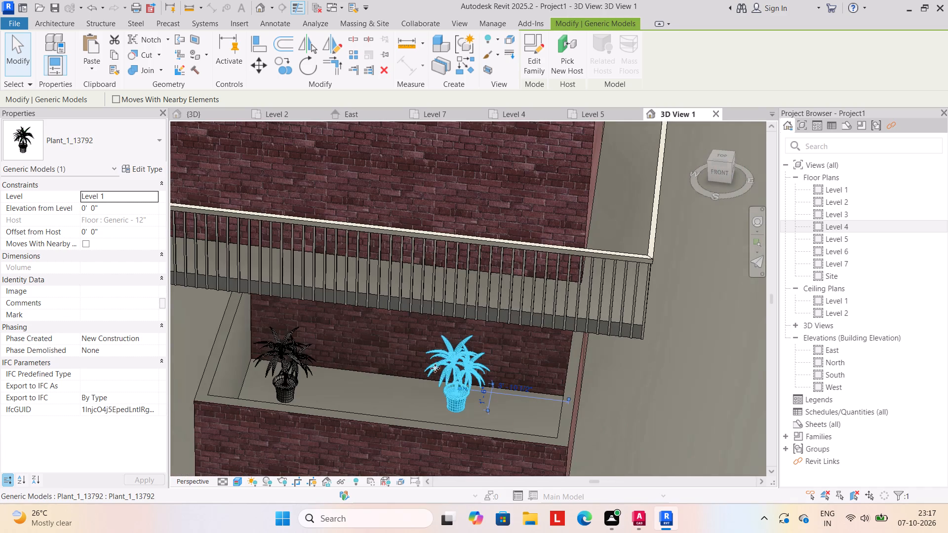
pyautogui.press('Down')
pyautogui.press('Down')
pyautogui.press('Down')
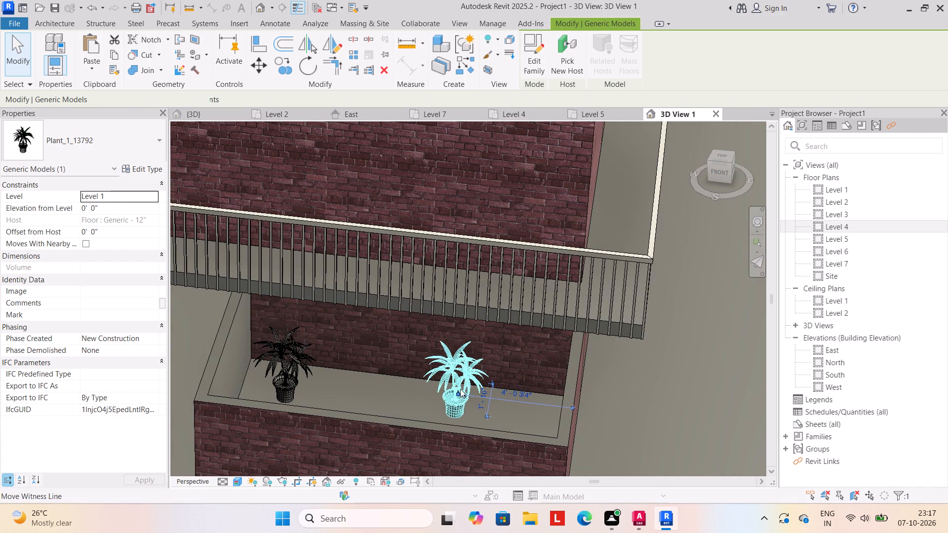
pyautogui.press('Down')
pyautogui.press('Down')
pyautogui.press('Down')
pyautogui.press('Down')
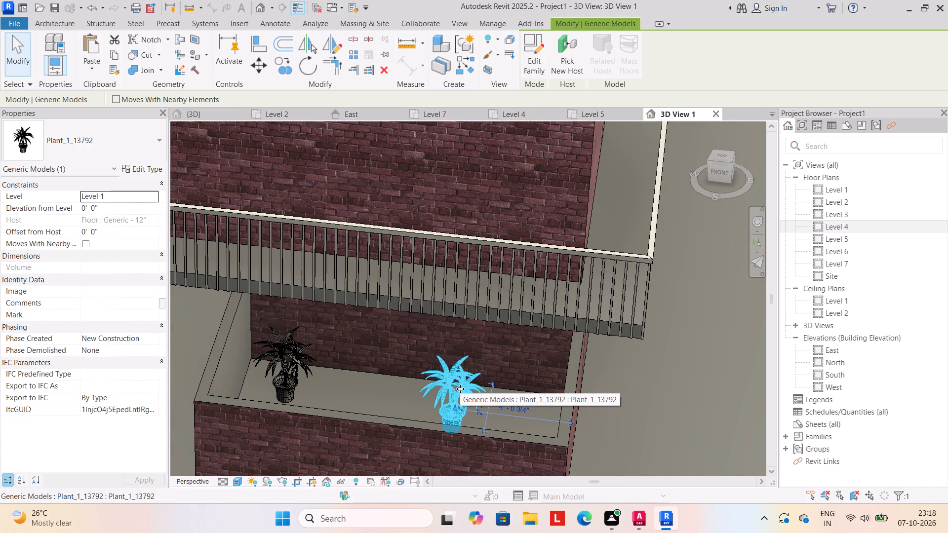
pyautogui.press('Up')
pyautogui.press('Up')
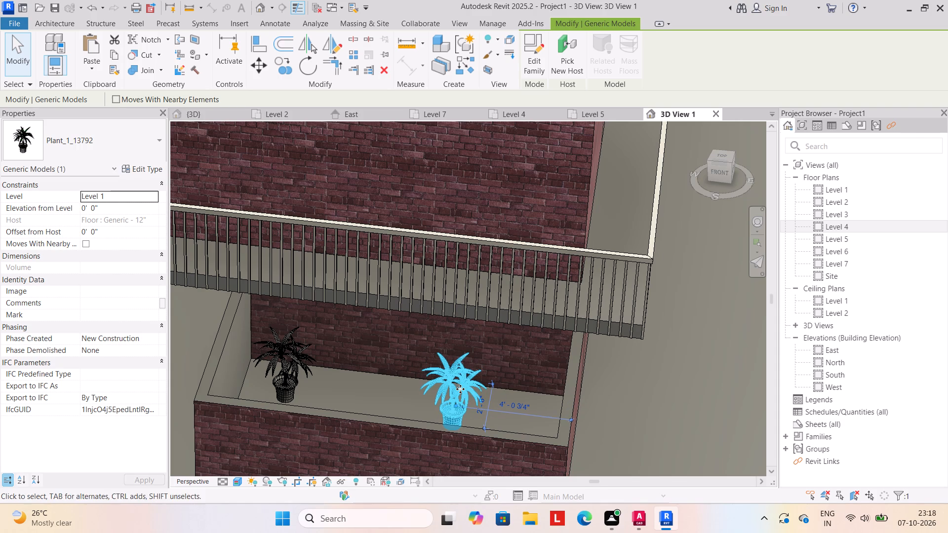
pyautogui.press('Left')
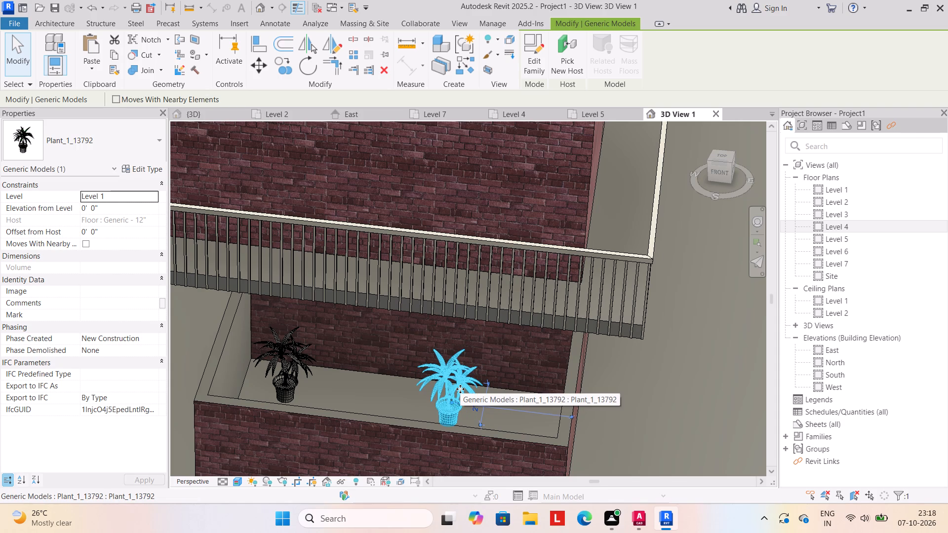
pyautogui.click(670, 376)
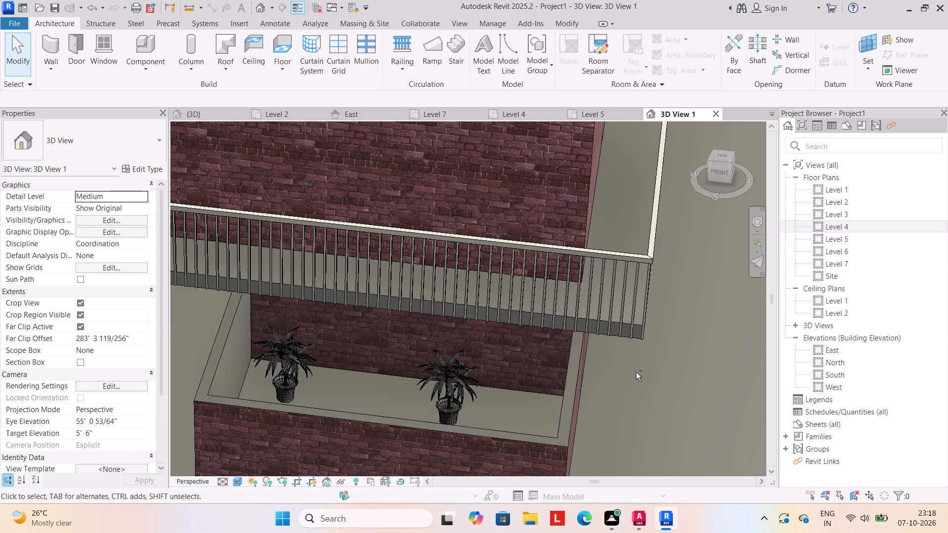
# Examine the house front, low brick wall, gate and compound in the camera view, from close up to the full frame.
pyautogui.keyDown('shift'); pyautogui.moveTo(636, 372); pyautogui.dragTo(656, 295, button='middle'); pyautogui.keyUp('shift')
pyautogui.scroll(-7, 651, 305)
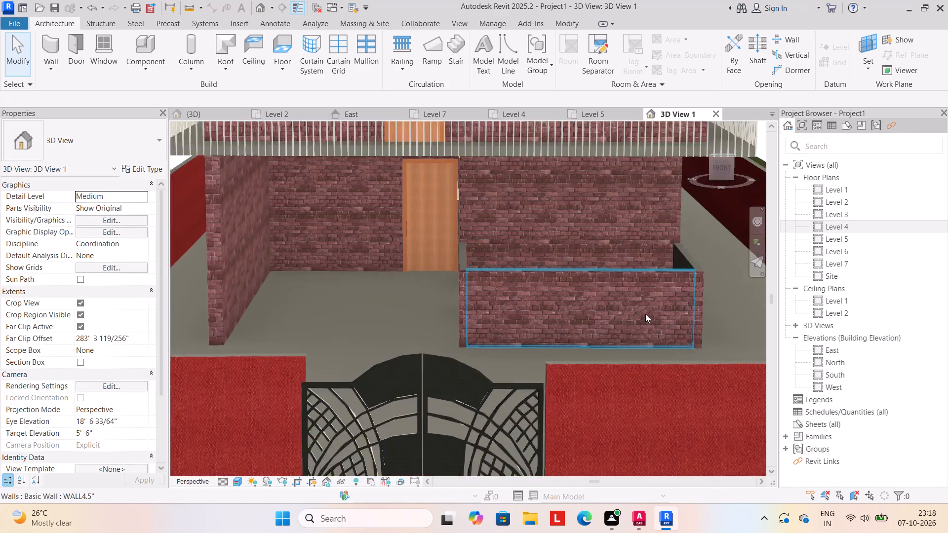
pyautogui.keyDown('shift'); pyautogui.middleClick(581, 343); pyautogui.keyUp('shift')
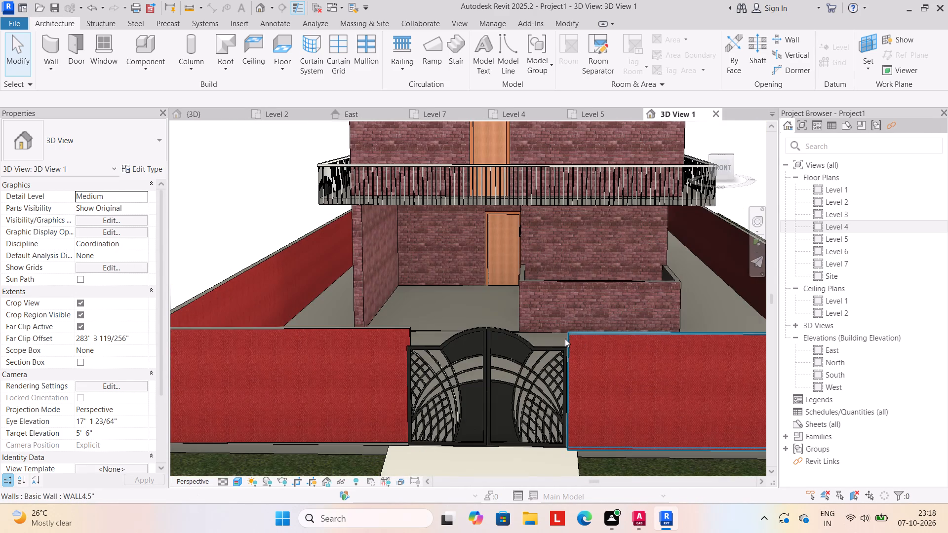
pyautogui.scroll(-6, 564, 338)
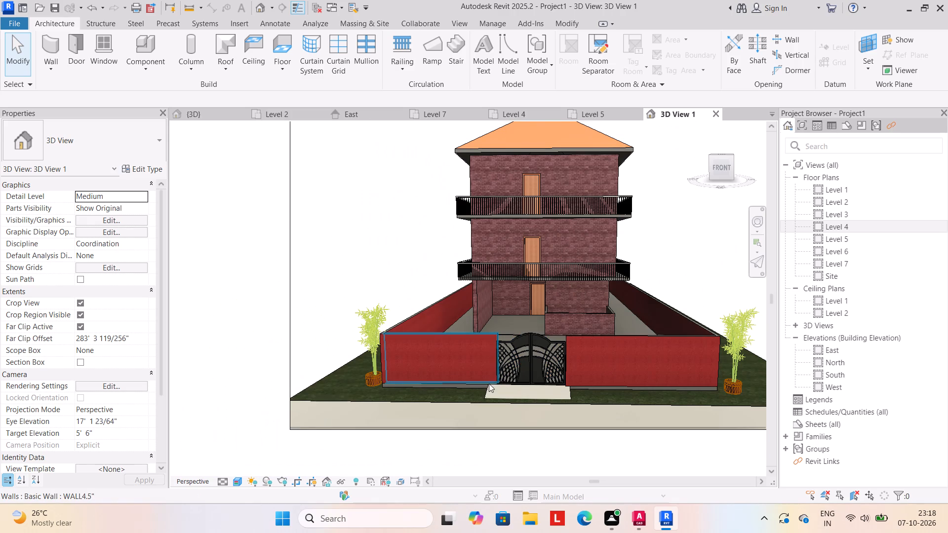
pyautogui.keyDown('shift'); pyautogui.moveTo(422, 408); pyautogui.dragTo(427, 381, button='middle'); pyautogui.keyUp('shift')
pyautogui.scroll(-1, 433, 368)
pyautogui.moveTo(433, 368); pyautogui.dragTo(367, 383, button='middle')
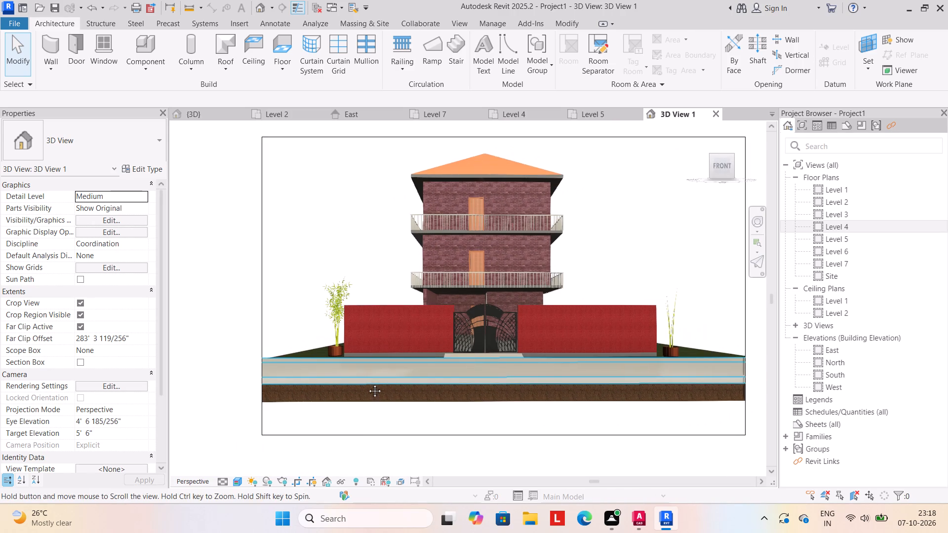
pyautogui.moveTo(367, 383); pyautogui.dragTo(358, 384, button='middle')
pyautogui.scroll(-3, 357, 375)
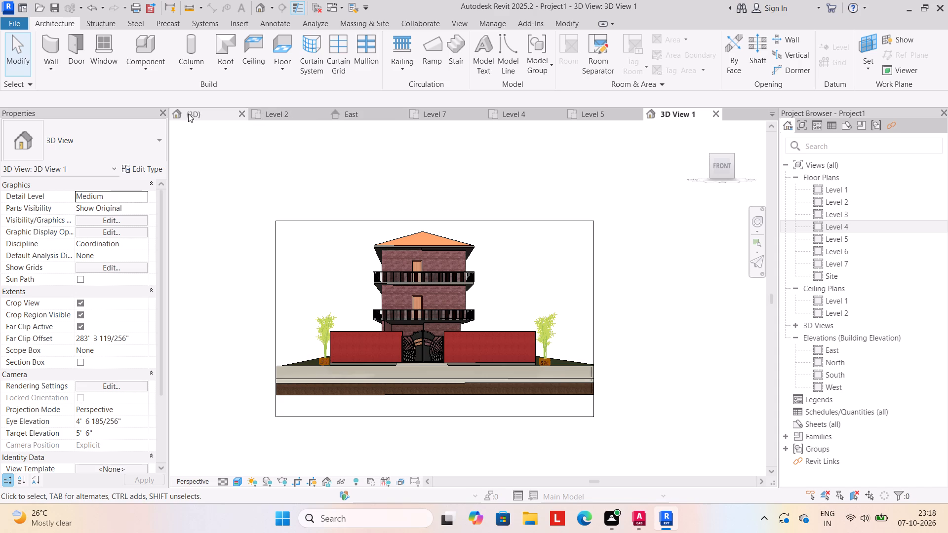
# Create a six-key-frame walkthrough in the Site plan: north-west corner, west side, front road, inside the gate, east side, behind the house.
pyautogui.click(201, 111)
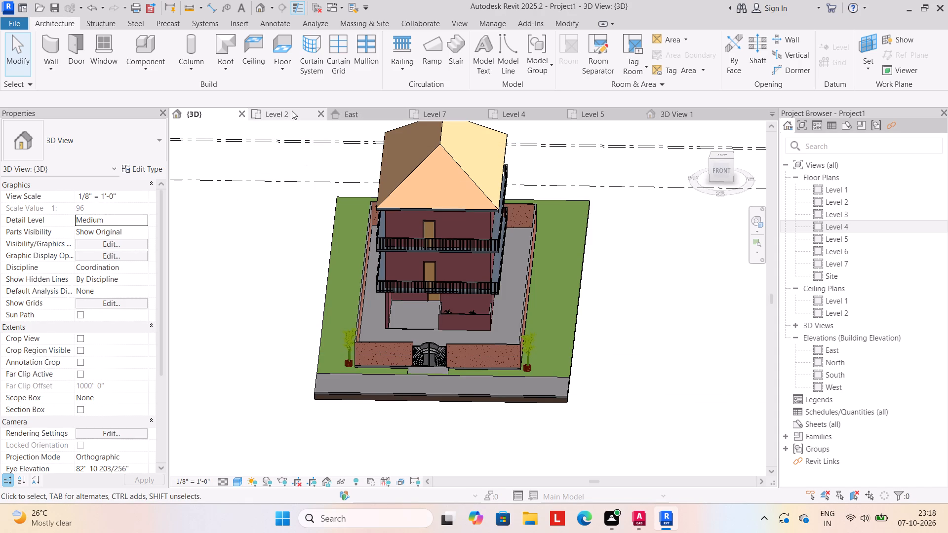
pyautogui.click(294, 115)
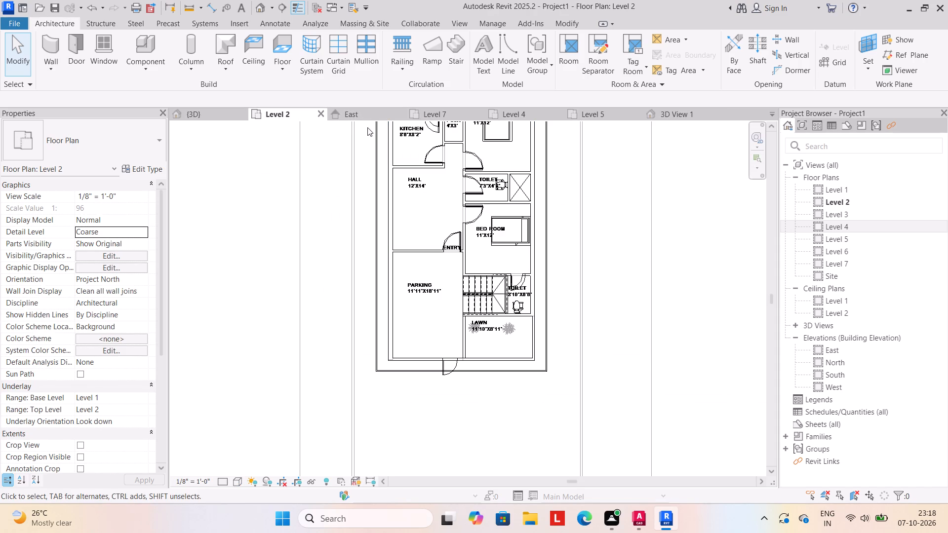
pyautogui.click(361, 116)
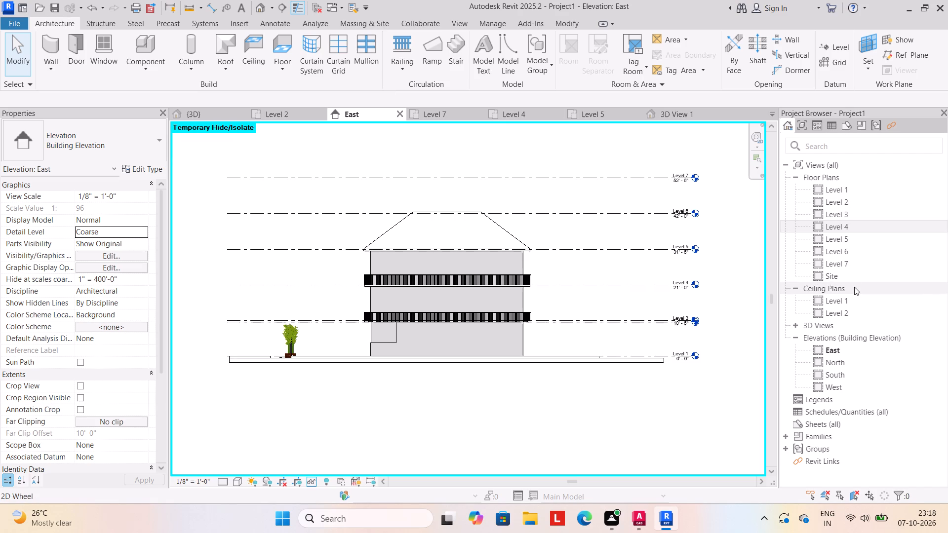
pyautogui.doubleClick(854, 273)
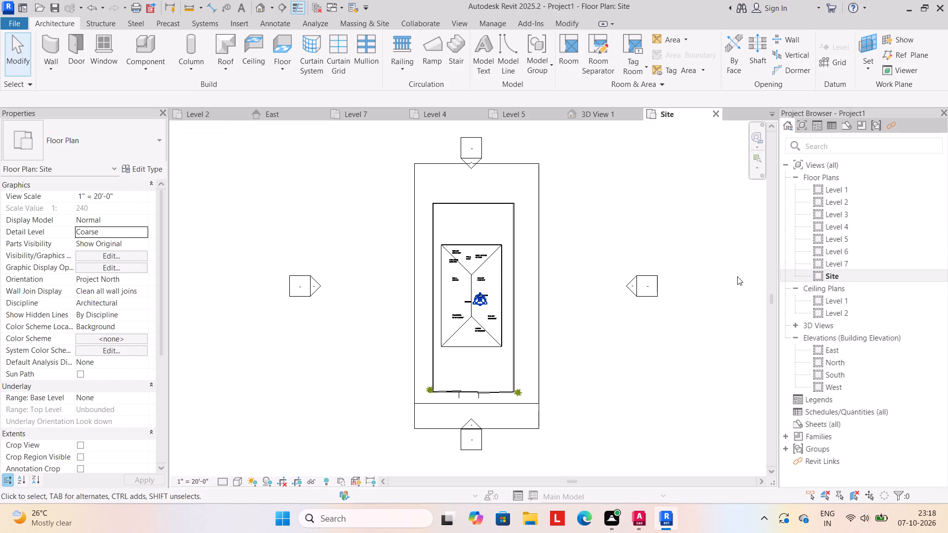
pyautogui.click(269, 3)
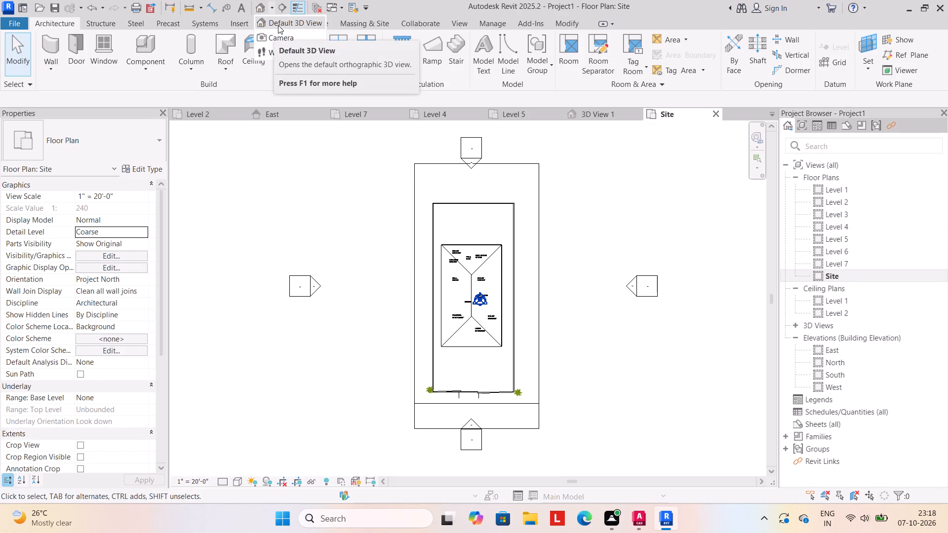
pyautogui.click(275, 51)
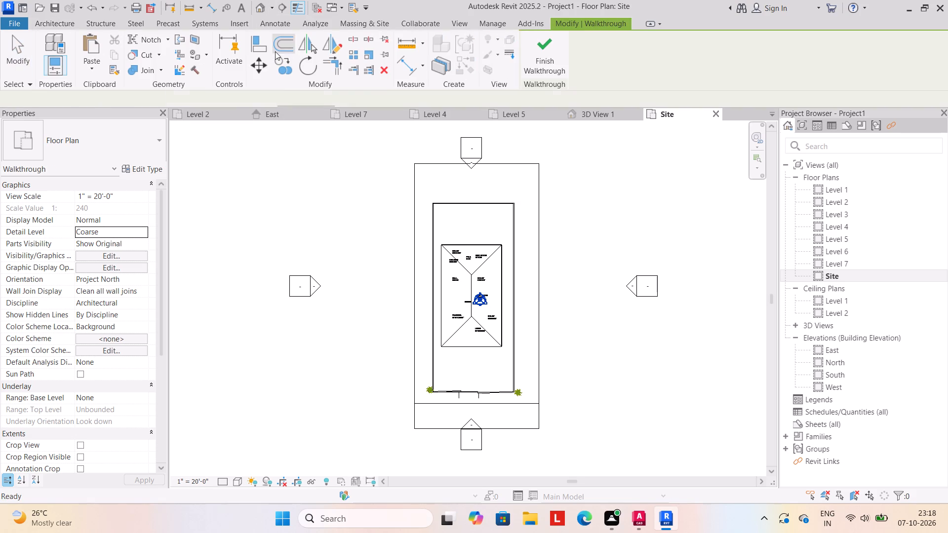
pyautogui.click(417, 186)
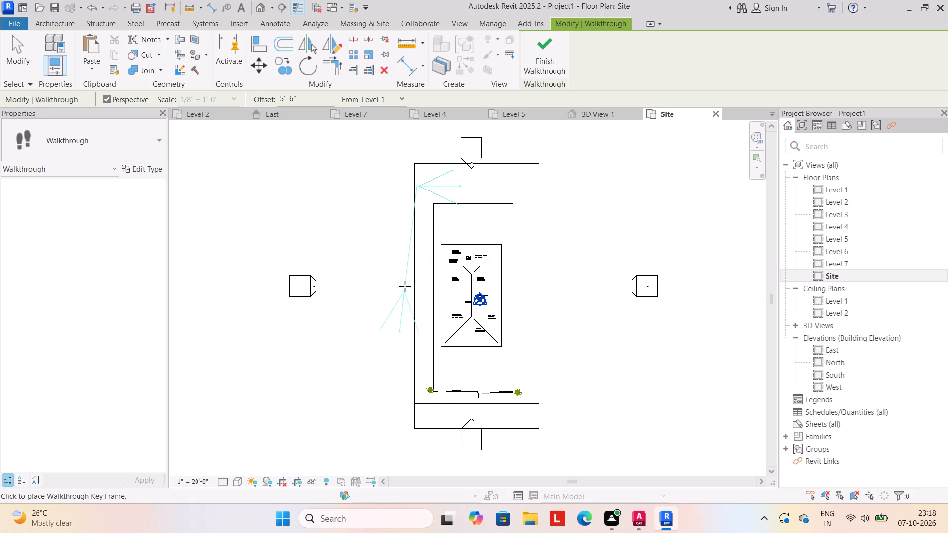
pyautogui.click(419, 266)
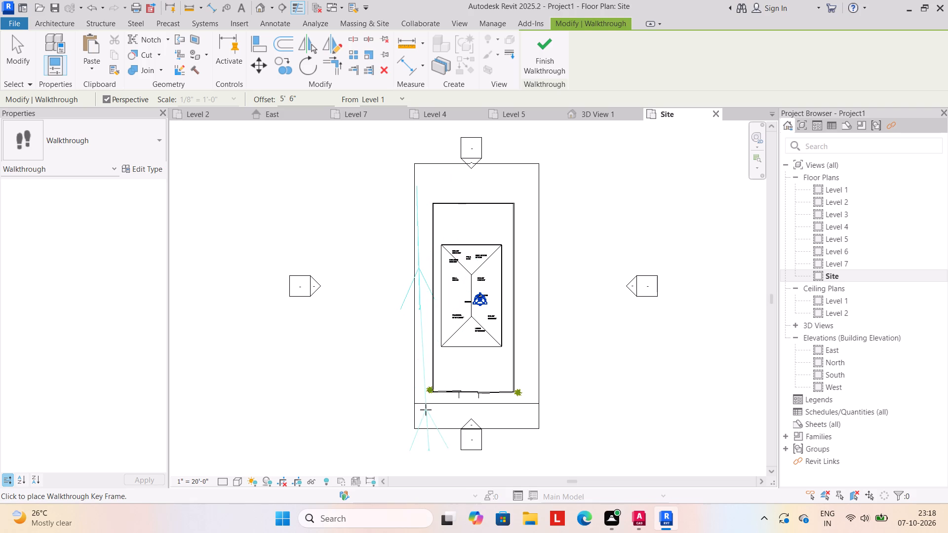
pyautogui.click(426, 419)
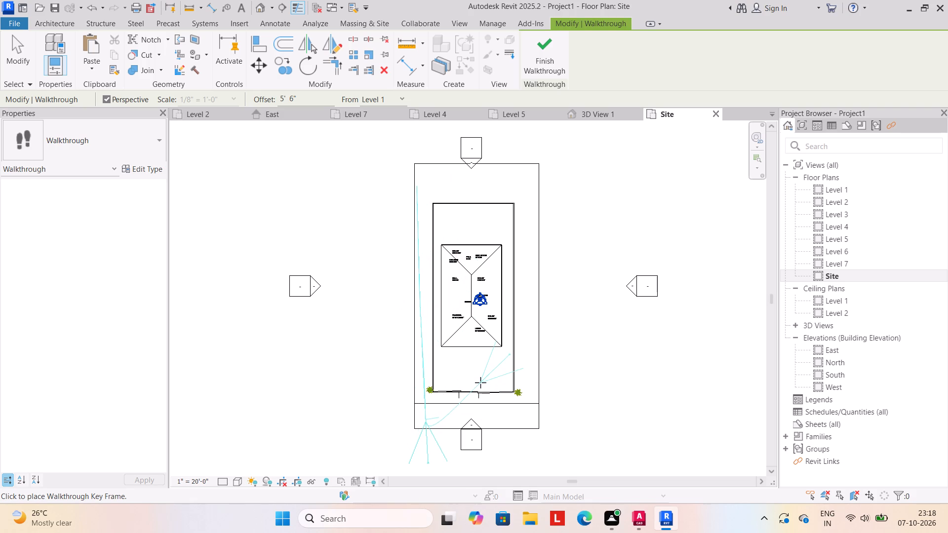
pyautogui.click(481, 382)
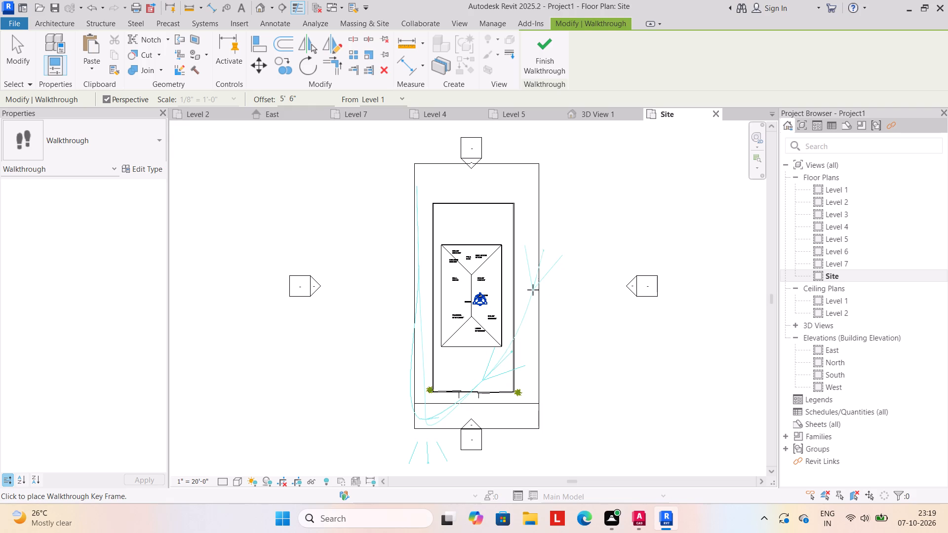
pyautogui.click(533, 290)
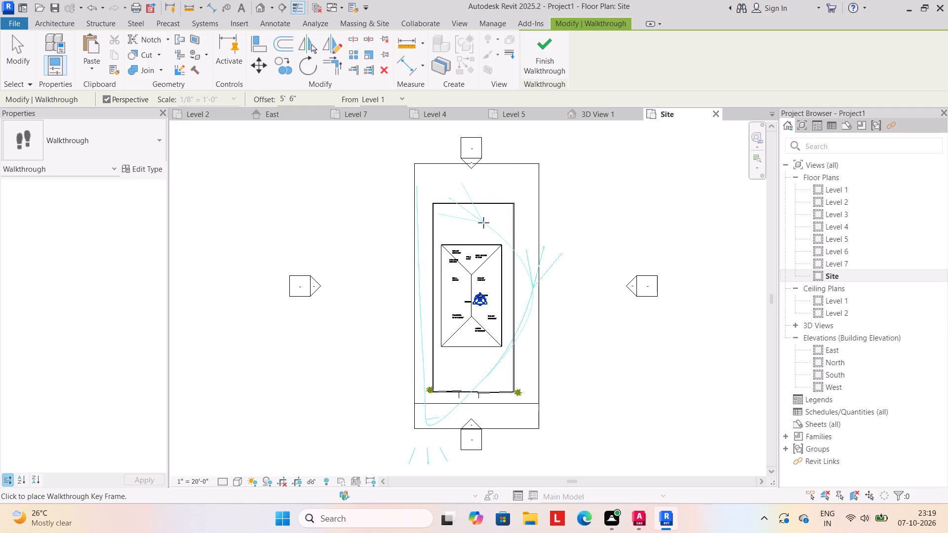
pyautogui.click(483, 223)
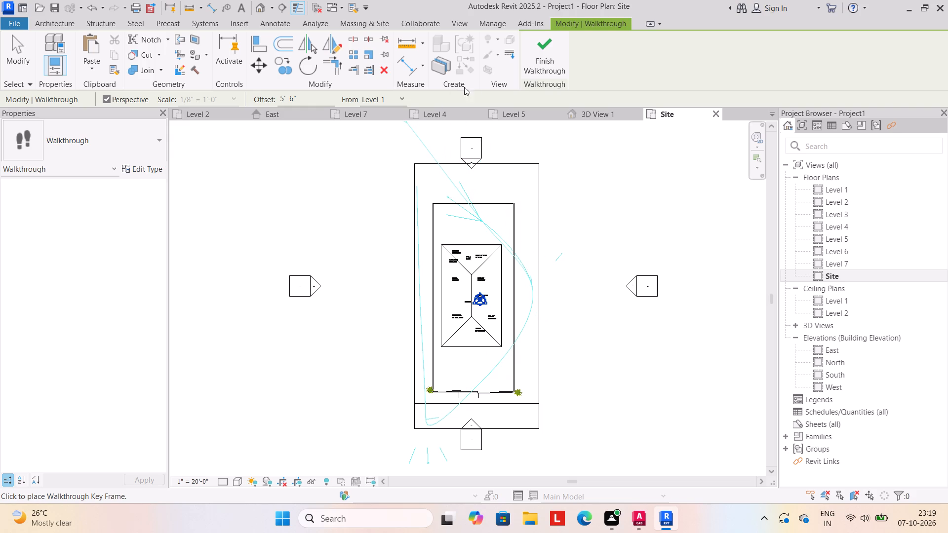
pyautogui.click(540, 64)
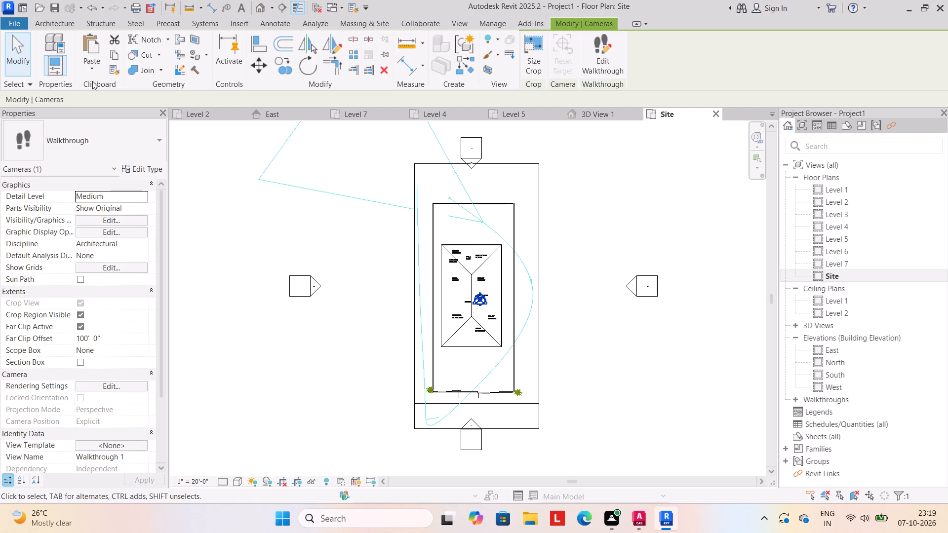
# Edit the walkthrough, return to its first key frame at the site's north-west corner, and aim that camera diagonally towards the house.
pyautogui.click(595, 56)
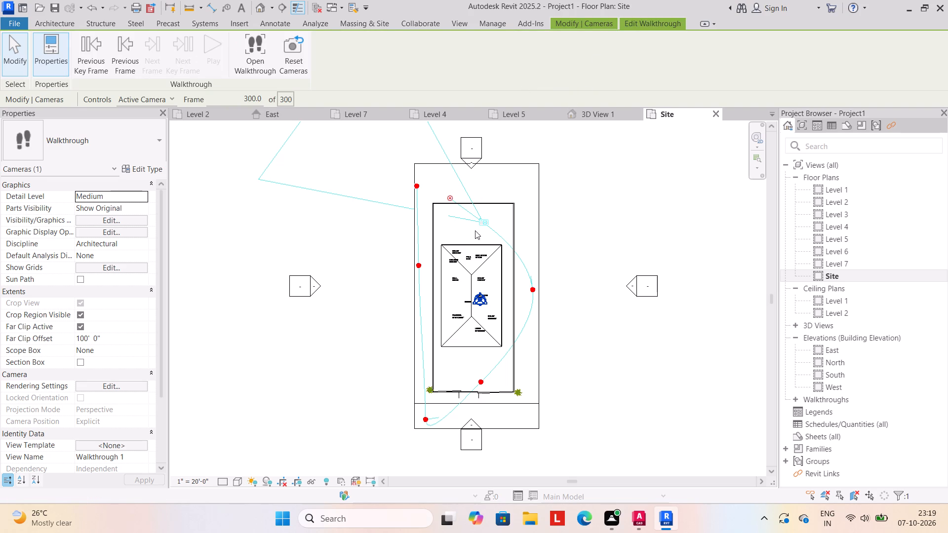
pyautogui.click(93, 40)
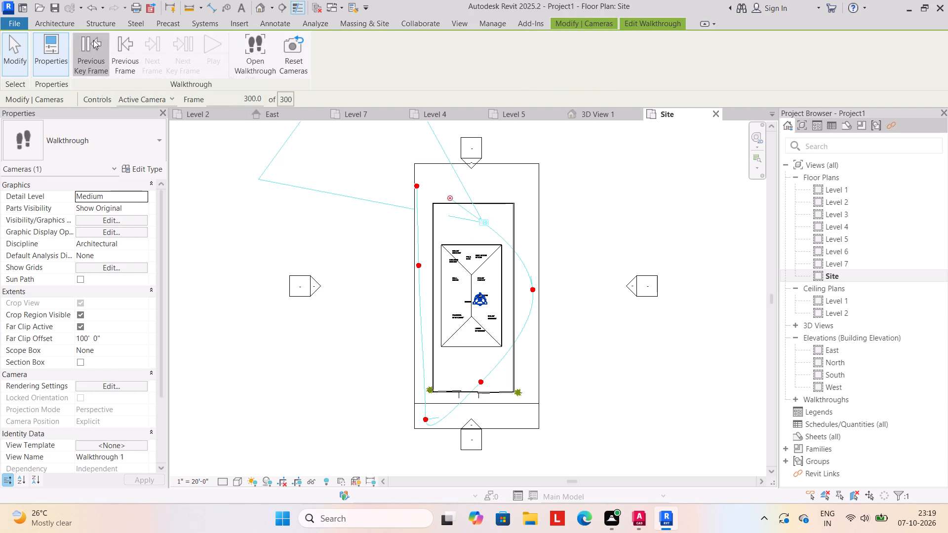
pyautogui.click(93, 40)
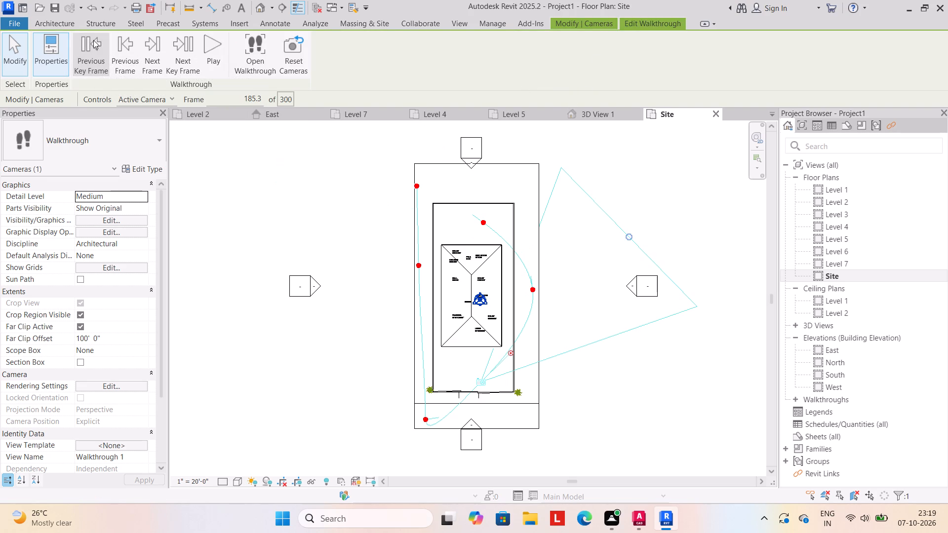
pyautogui.click(93, 40)
pyautogui.click(93, 40)
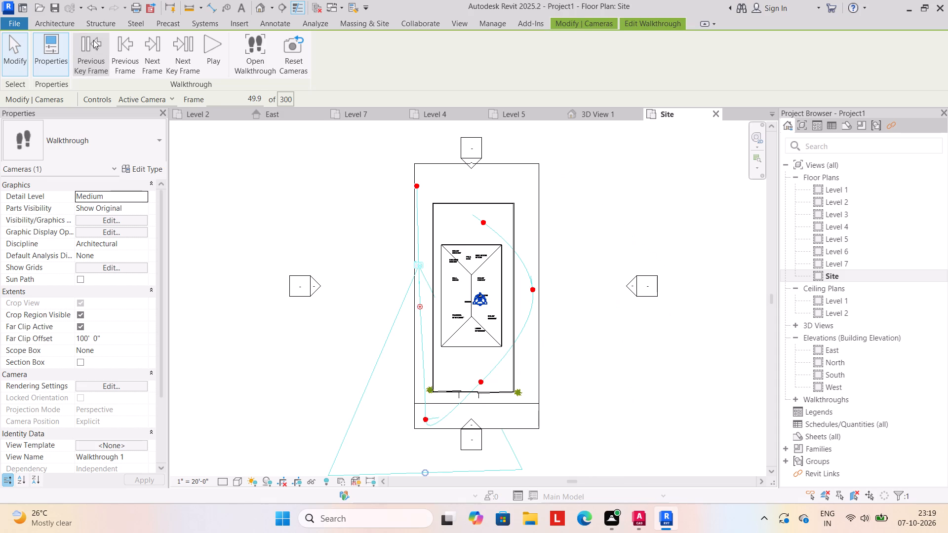
pyautogui.click(93, 40)
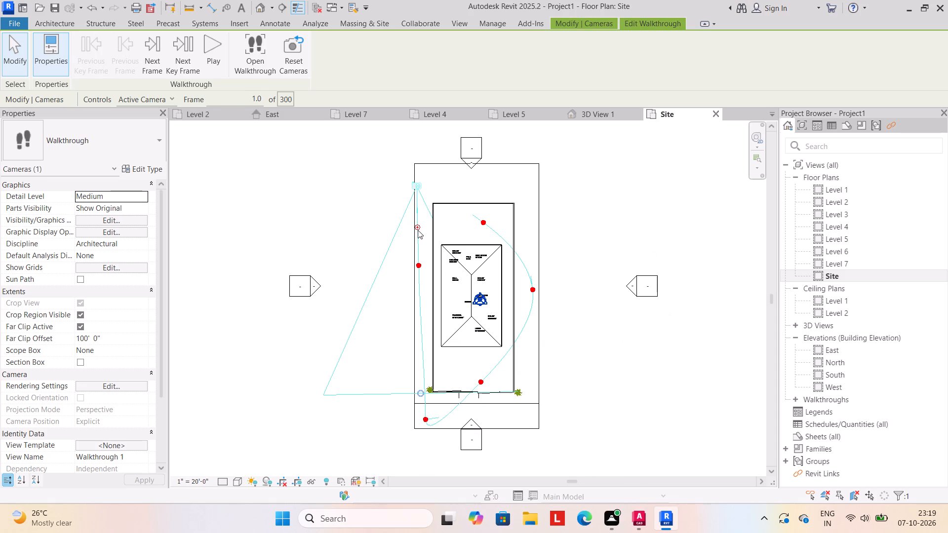
pyautogui.click(419, 227)
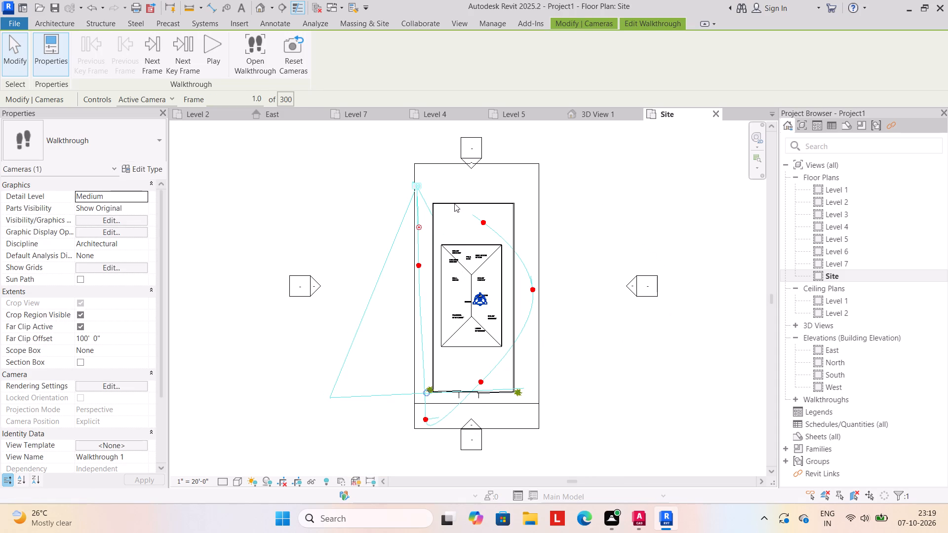
pyautogui.moveTo(418, 225); pyautogui.dragTo(445, 217)
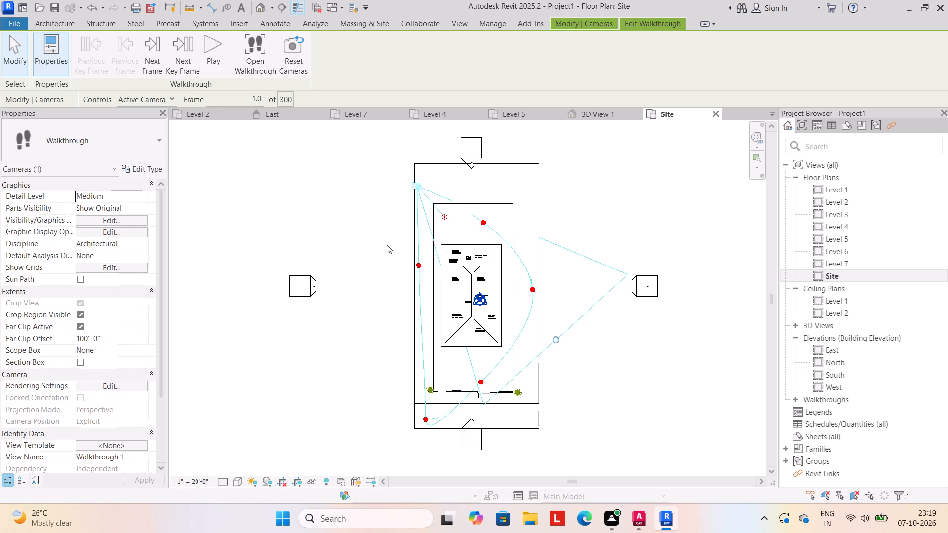
# Advance the camera to the second key frame, aim it at the house, and shorten its far clip offset to about 85 feet.
pyautogui.moveTo(415, 183); pyautogui.dragTo(415, 230)
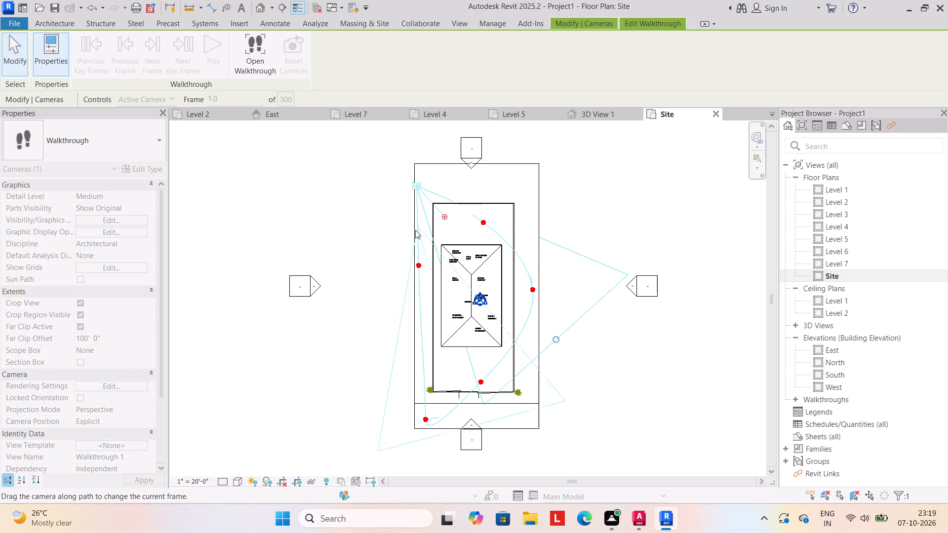
pyautogui.moveTo(415, 230); pyautogui.dragTo(420, 266)
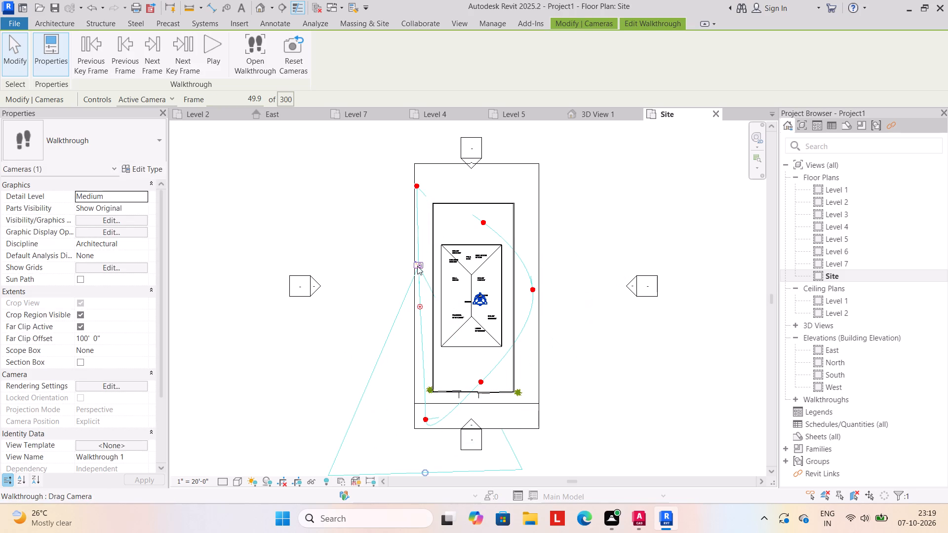
pyautogui.moveTo(419, 307); pyautogui.dragTo(439, 268)
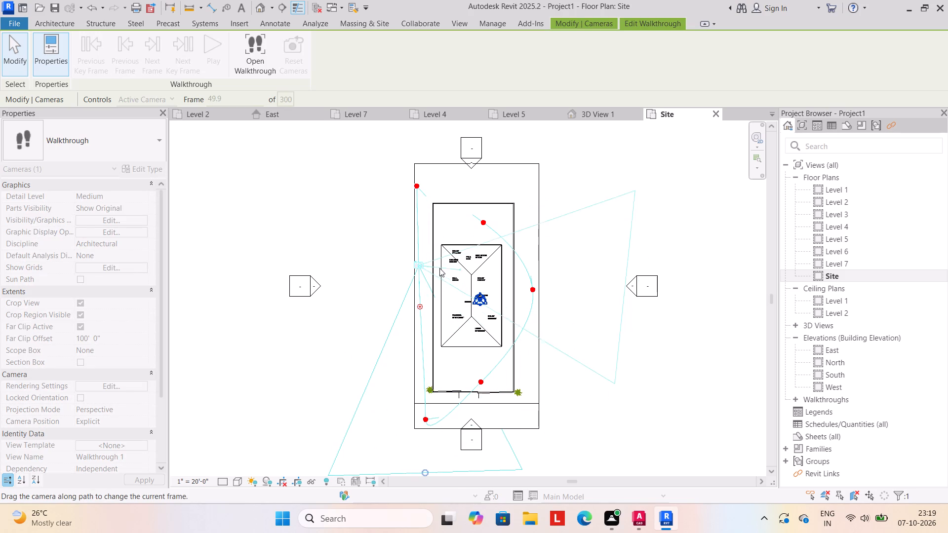
pyautogui.moveTo(439, 268); pyautogui.dragTo(432, 273)
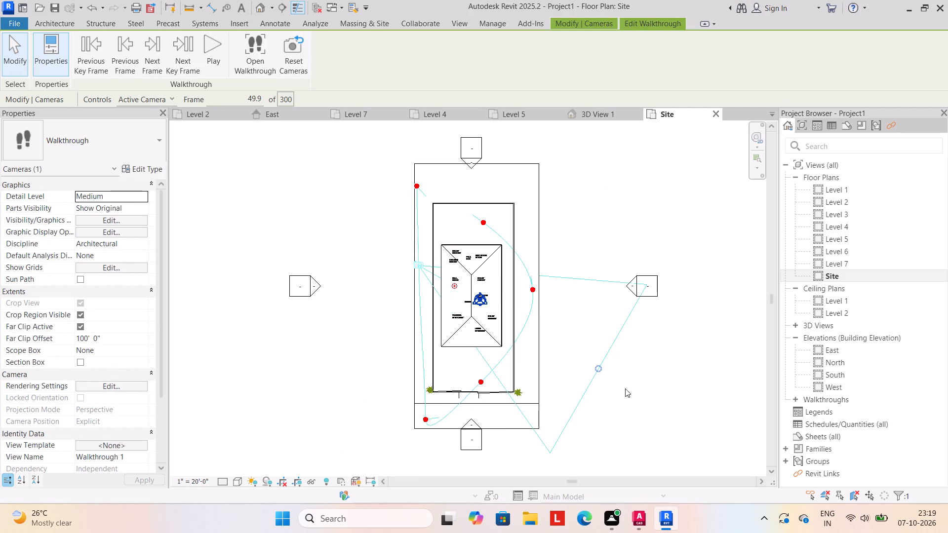
pyautogui.moveTo(597, 364); pyautogui.dragTo(556, 350)
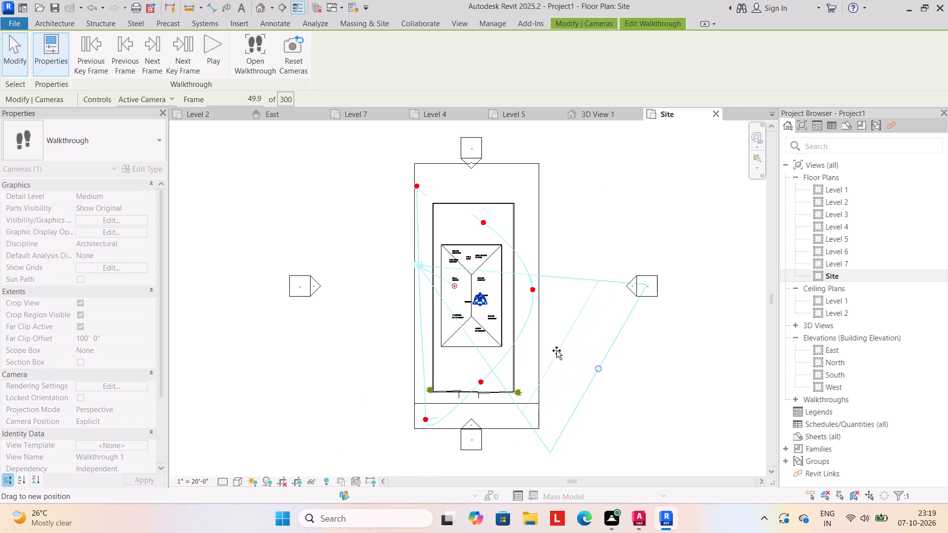
pyautogui.moveTo(556, 350); pyautogui.dragTo(567, 356)
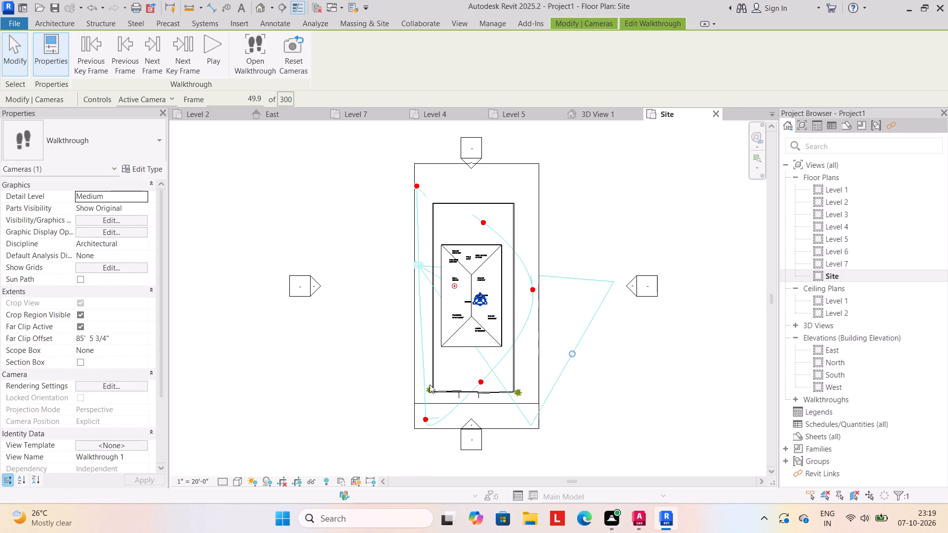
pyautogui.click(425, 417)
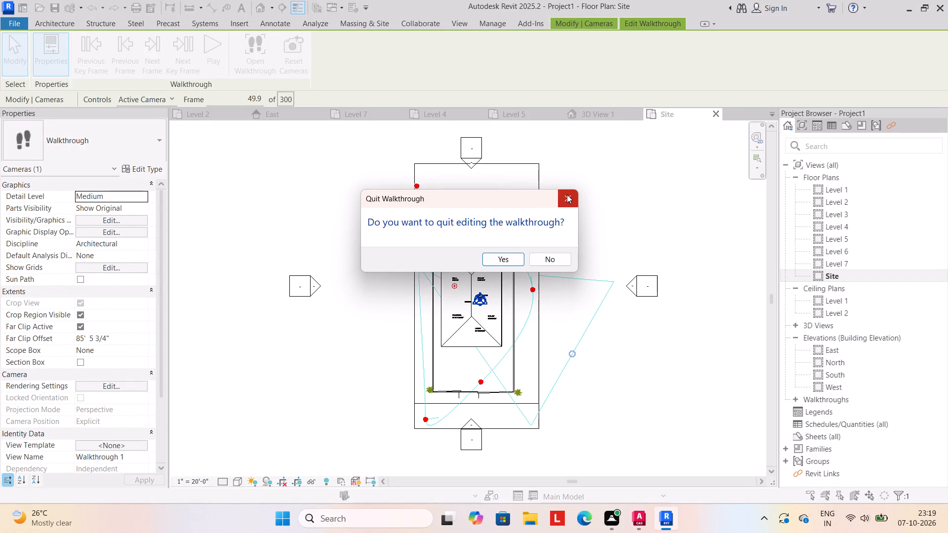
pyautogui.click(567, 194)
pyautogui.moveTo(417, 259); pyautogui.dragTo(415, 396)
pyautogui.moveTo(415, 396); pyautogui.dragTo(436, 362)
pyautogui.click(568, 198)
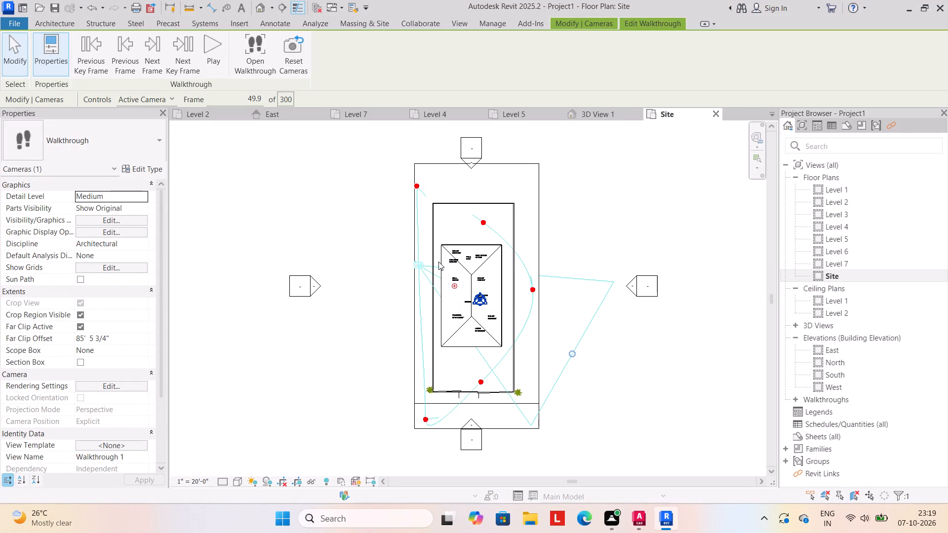
# Move the walkthrough camera to the third key frame on the front road and aim it at the house.
pyautogui.moveTo(417, 261); pyautogui.dragTo(429, 416)
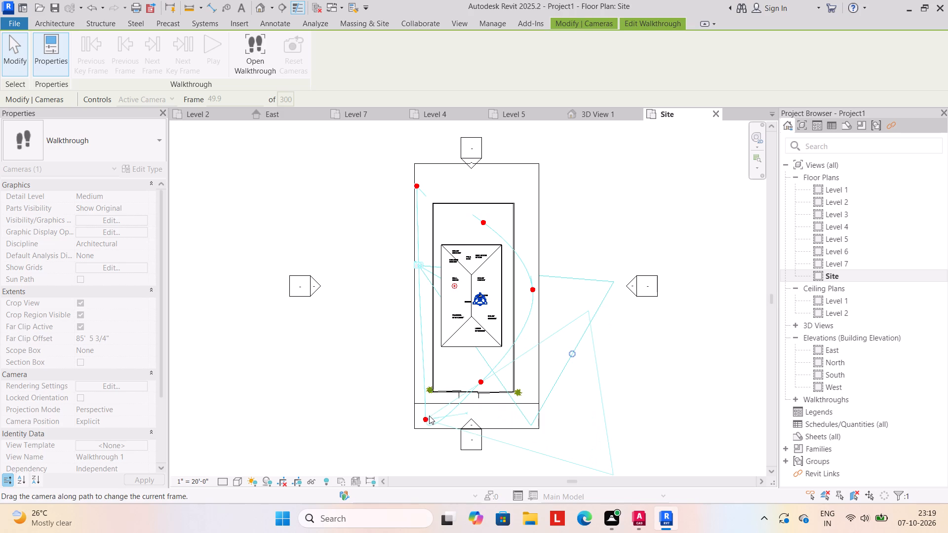
pyautogui.moveTo(429, 416); pyautogui.dragTo(429, 413)
pyautogui.moveTo(468, 413); pyautogui.dragTo(488, 435)
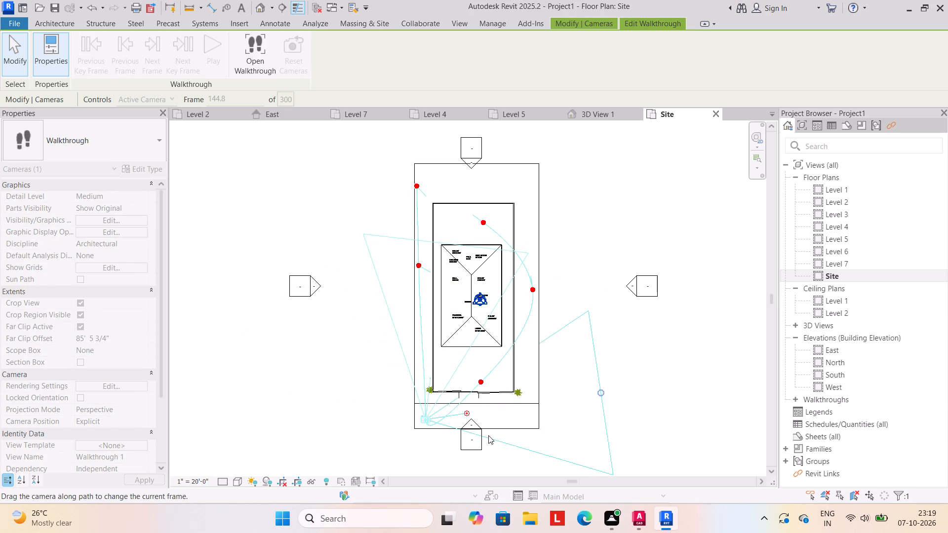
pyautogui.moveTo(488, 435); pyautogui.dragTo(490, 434)
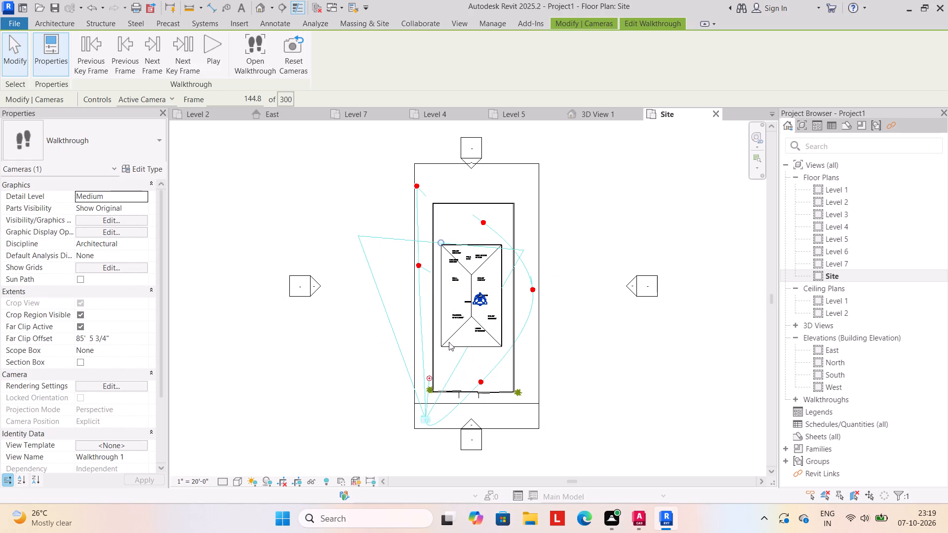
pyautogui.moveTo(430, 379); pyautogui.dragTo(442, 392)
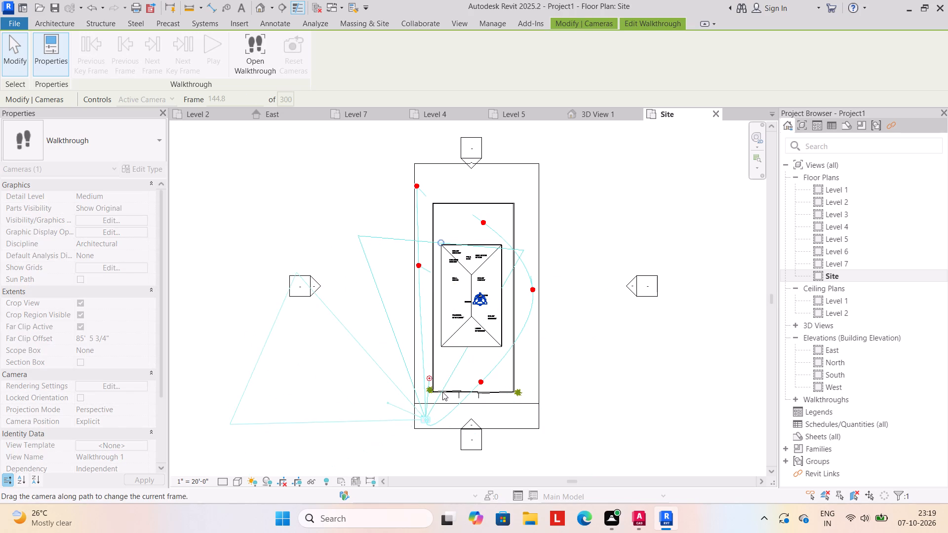
pyautogui.moveTo(442, 392); pyautogui.dragTo(453, 426)
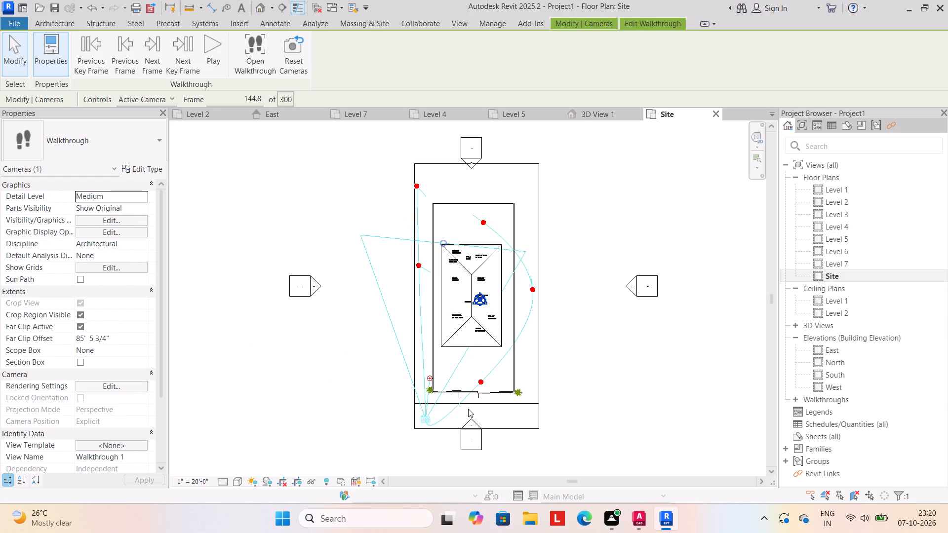
pyautogui.moveTo(430, 378); pyautogui.dragTo(455, 416)
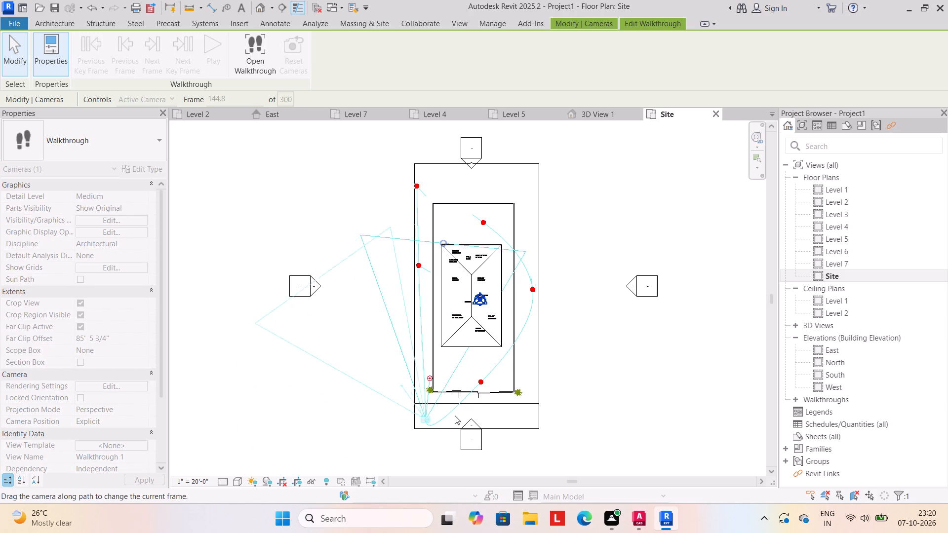
pyautogui.moveTo(455, 416); pyautogui.dragTo(453, 429)
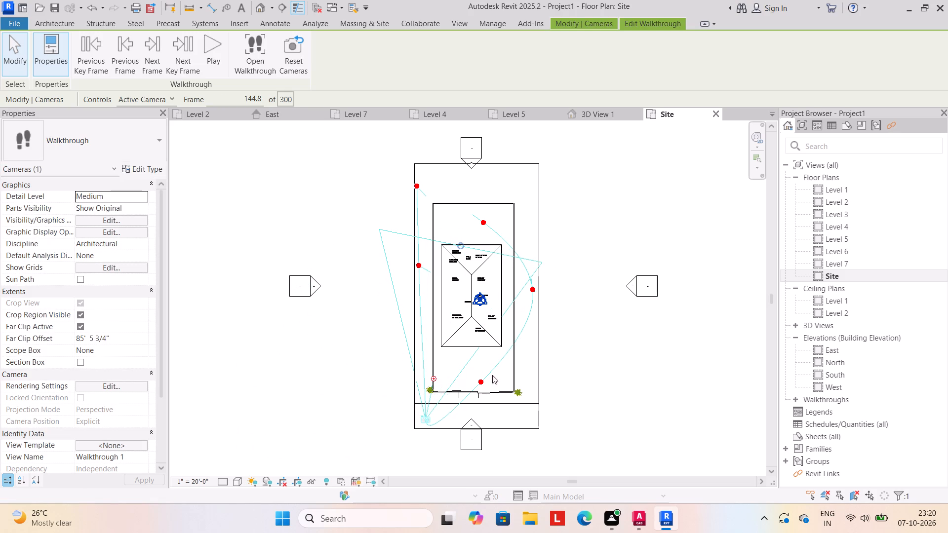
# Move the camera to the fourth key frame inside the gate and aim it straight at the house front.
pyautogui.moveTo(424, 419); pyautogui.dragTo(470, 397)
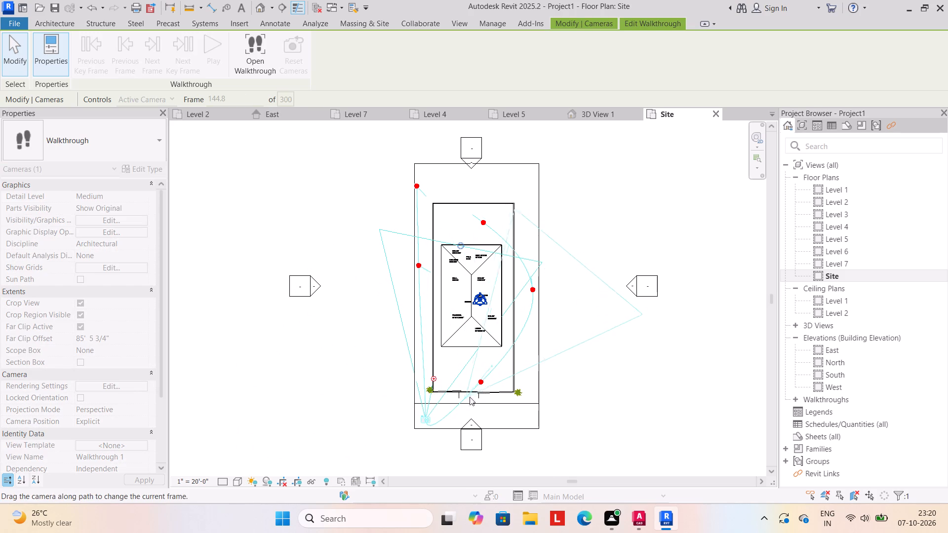
pyautogui.moveTo(470, 397); pyautogui.dragTo(479, 381)
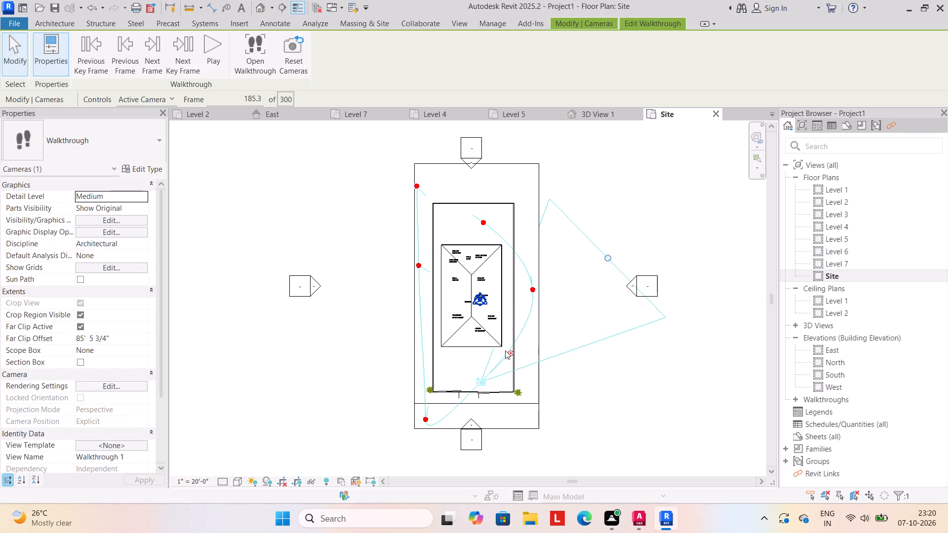
pyautogui.moveTo(510, 352); pyautogui.dragTo(481, 347)
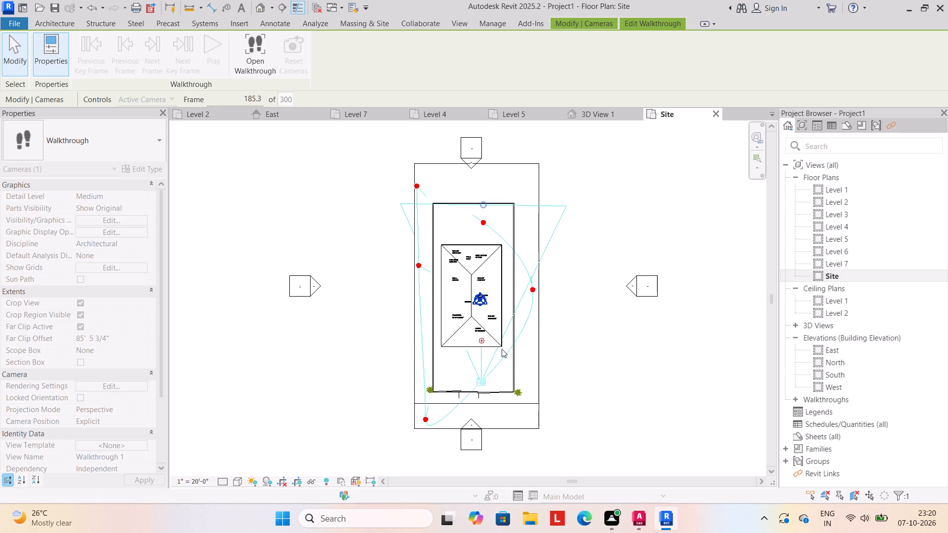
# Move the camera to the fifth key frame on the east side and aim it west across the house.
pyautogui.scroll(2, 527, 351)
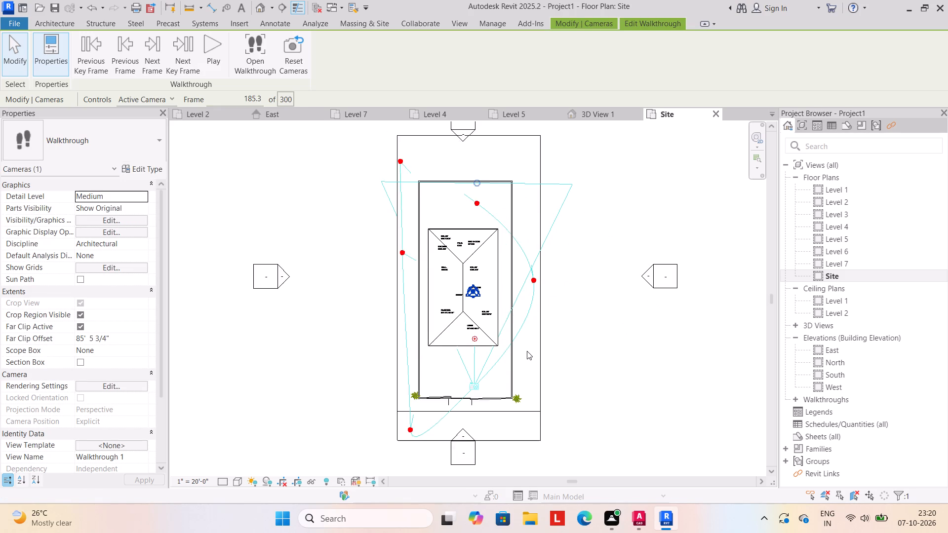
pyautogui.moveTo(517, 349); pyautogui.dragTo(474, 354, button='middle')
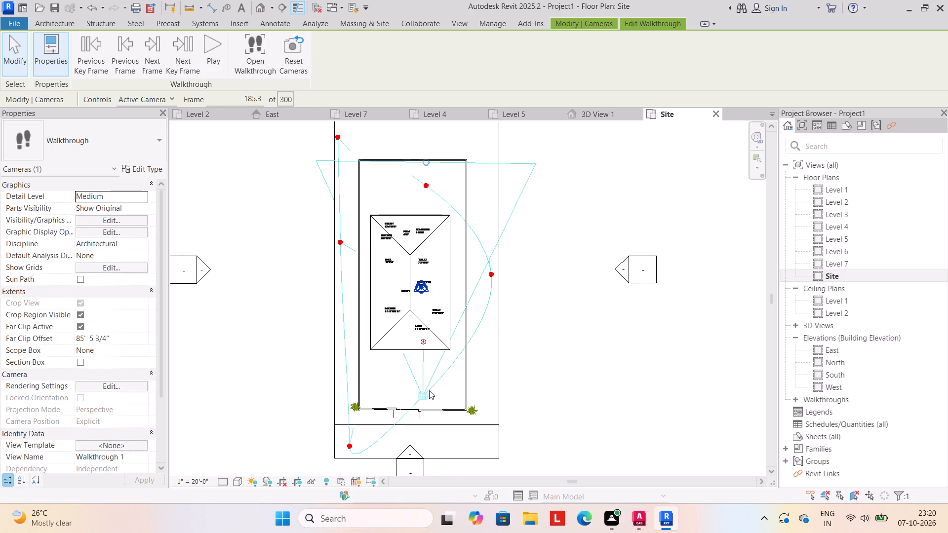
pyautogui.moveTo(423, 394); pyautogui.dragTo(493, 273)
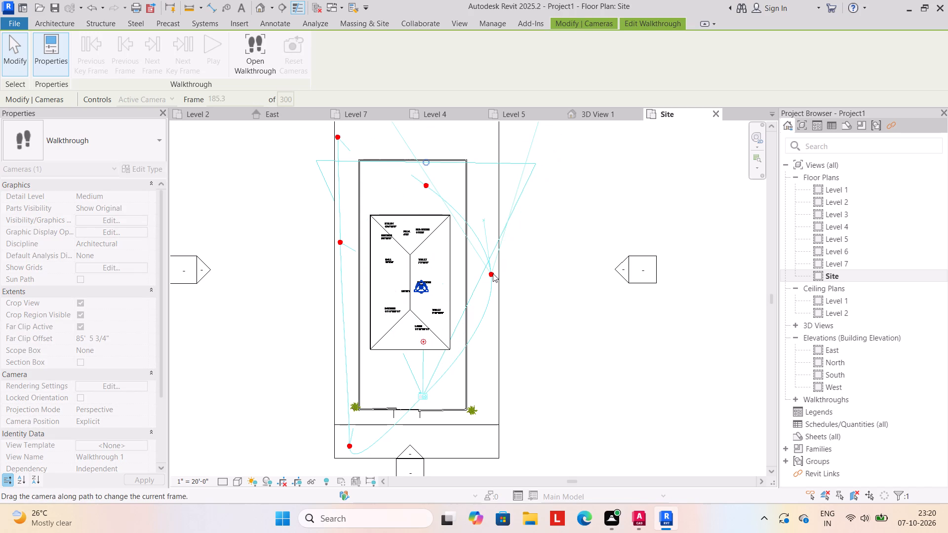
pyautogui.moveTo(493, 273); pyautogui.dragTo(492, 272)
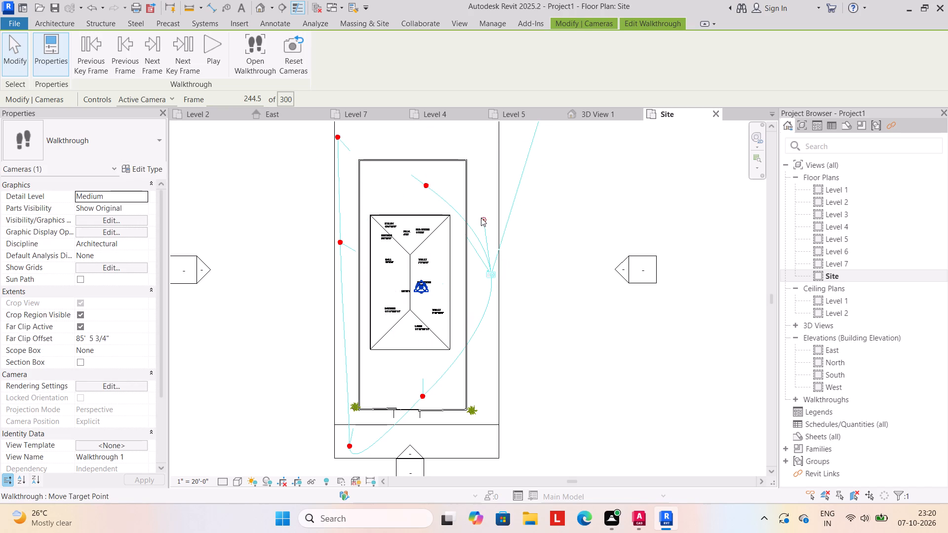
pyautogui.moveTo(485, 220); pyautogui.dragTo(469, 284)
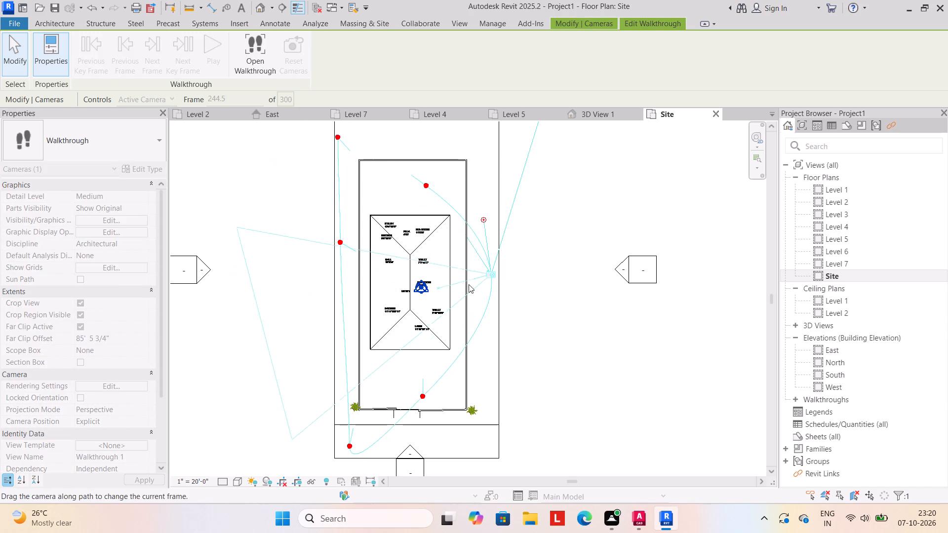
pyautogui.moveTo(469, 284); pyautogui.dragTo(476, 270)
# Move the camera to the last key frame behind the house and aim it back at the house.
pyautogui.scroll(-4, 475, 272)
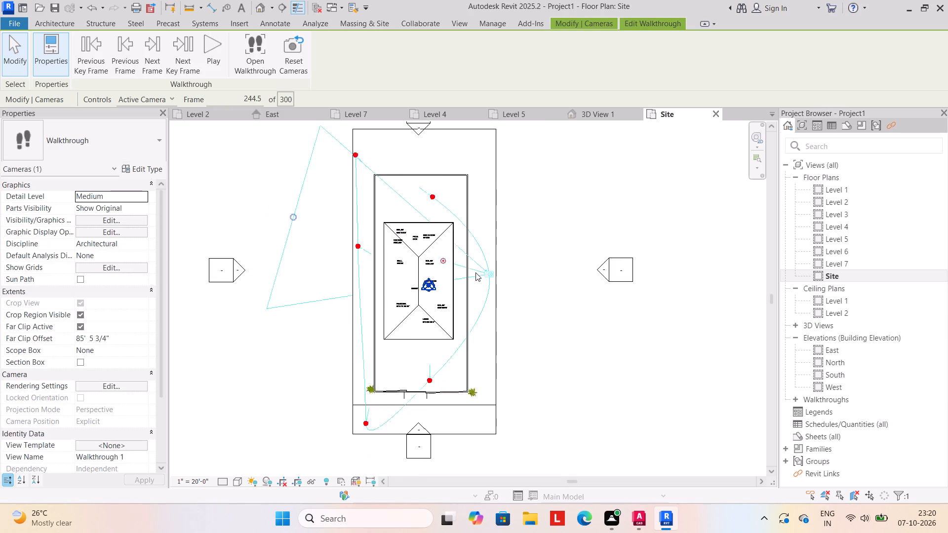
pyautogui.moveTo(475, 280); pyautogui.dragTo(486, 322, button='middle')
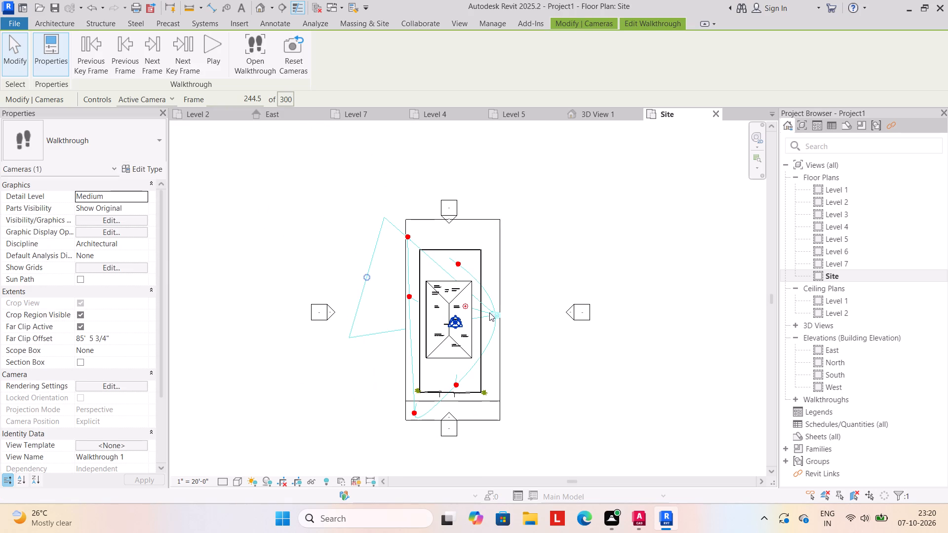
pyautogui.moveTo(492, 313); pyautogui.dragTo(459, 264)
pyautogui.moveTo(430, 241); pyautogui.dragTo(442, 282)
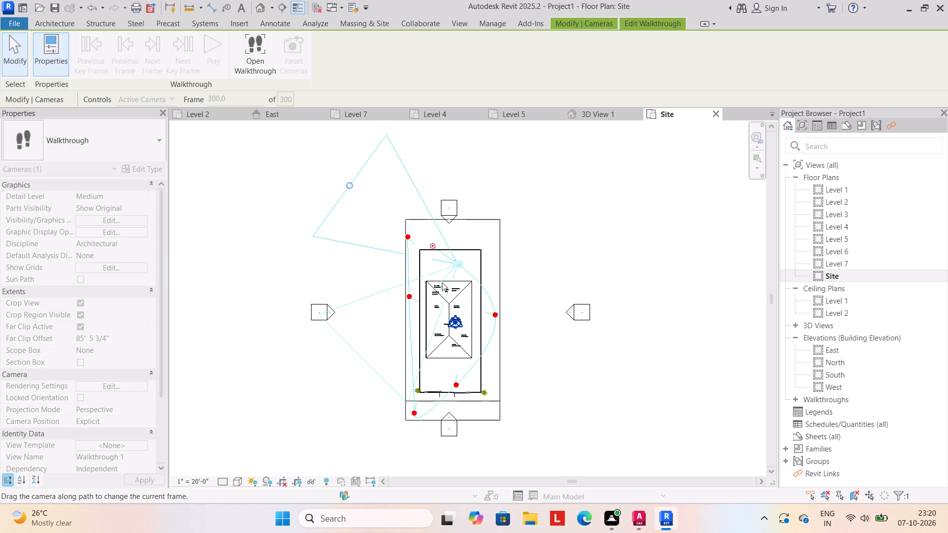
pyautogui.moveTo(442, 282); pyautogui.dragTo(451, 288)
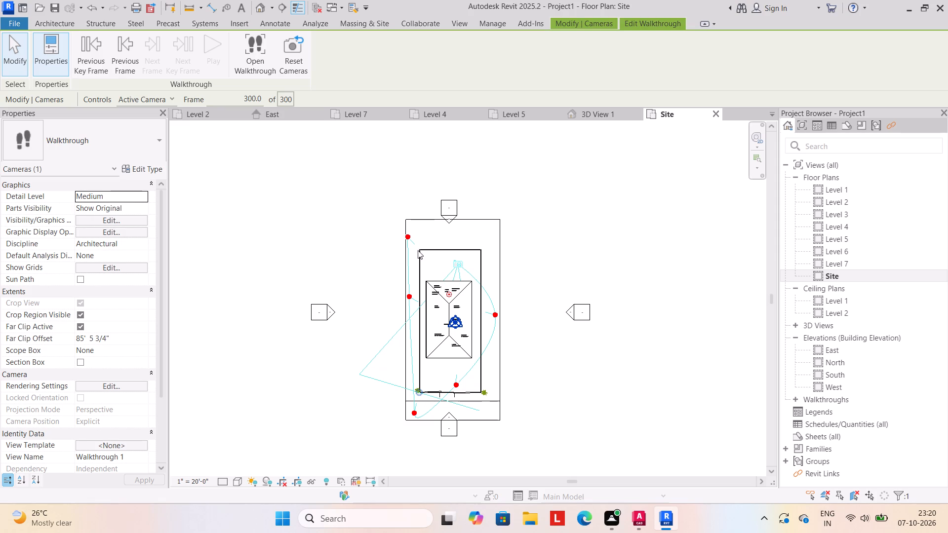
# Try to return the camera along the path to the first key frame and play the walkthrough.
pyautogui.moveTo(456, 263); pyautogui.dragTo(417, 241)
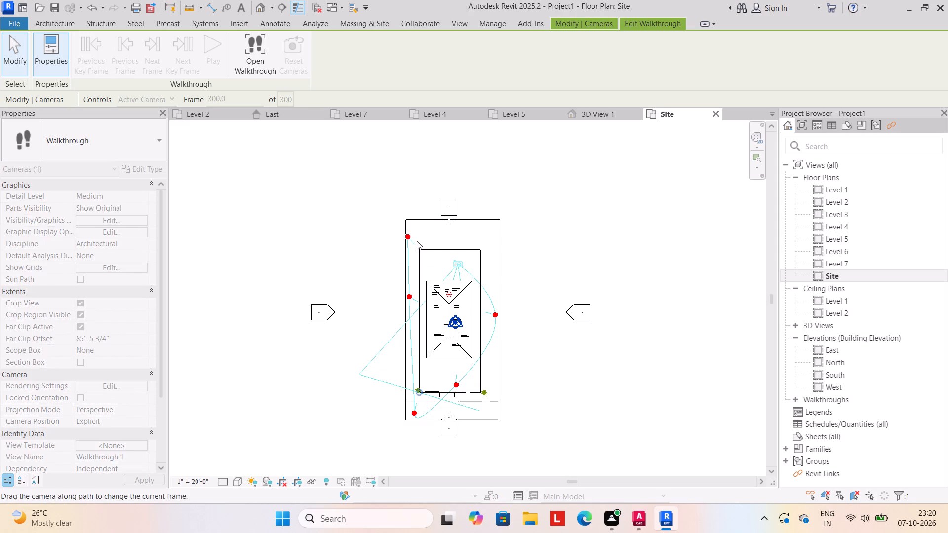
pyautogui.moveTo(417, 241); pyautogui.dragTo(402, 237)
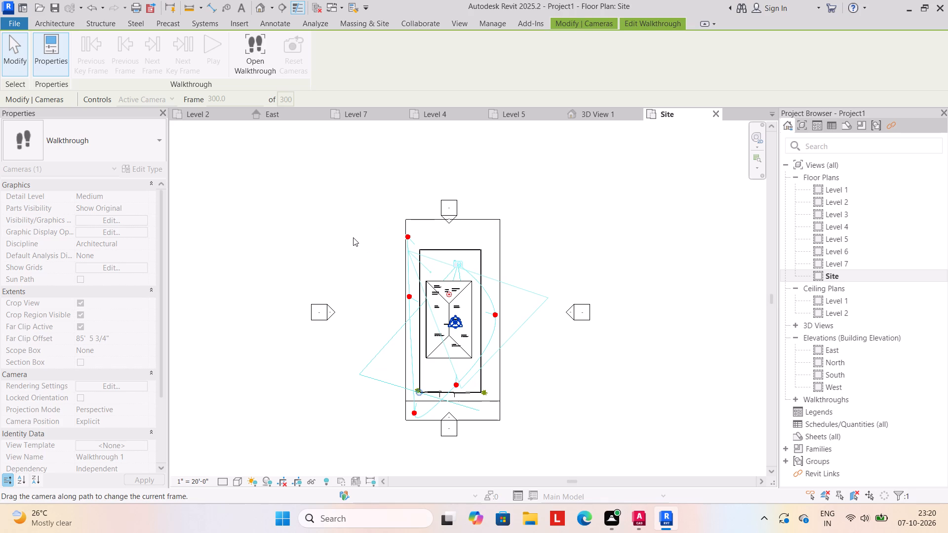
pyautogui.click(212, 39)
# Open the walkthrough view and enlarge its crop region on all four sides around the house.
pyautogui.click(254, 53)
pyautogui.scroll(-4, 465, 269)
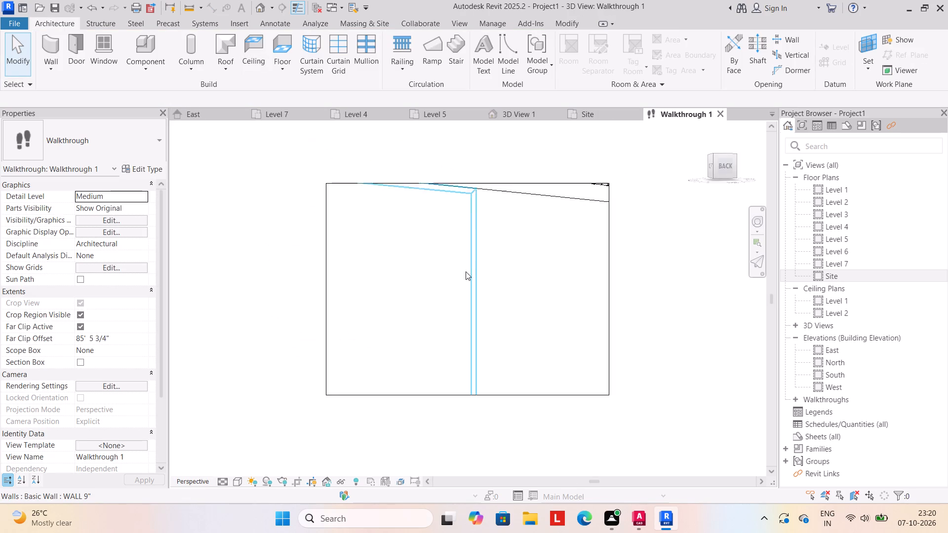
pyautogui.scroll(-6, 466, 271)
pyautogui.click(413, 284)
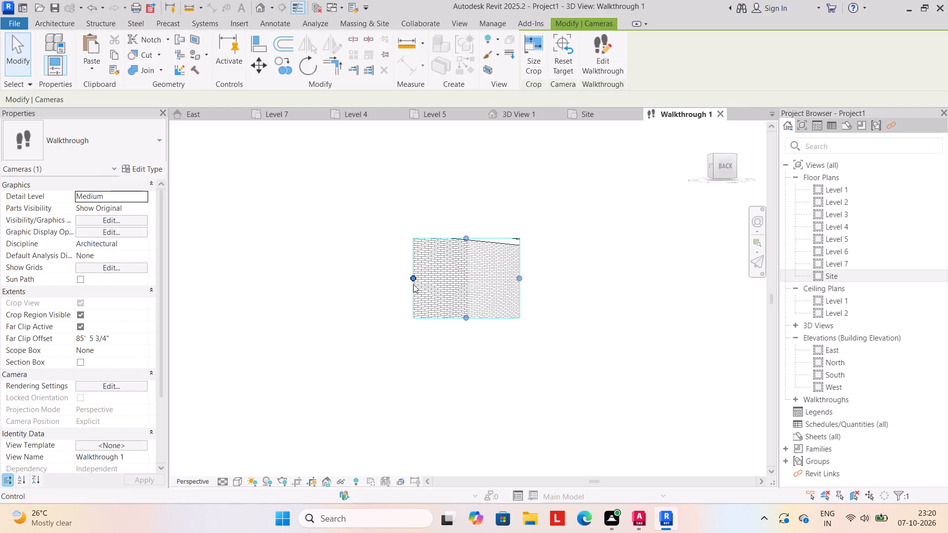
pyautogui.moveTo(410, 276); pyautogui.dragTo(313, 281)
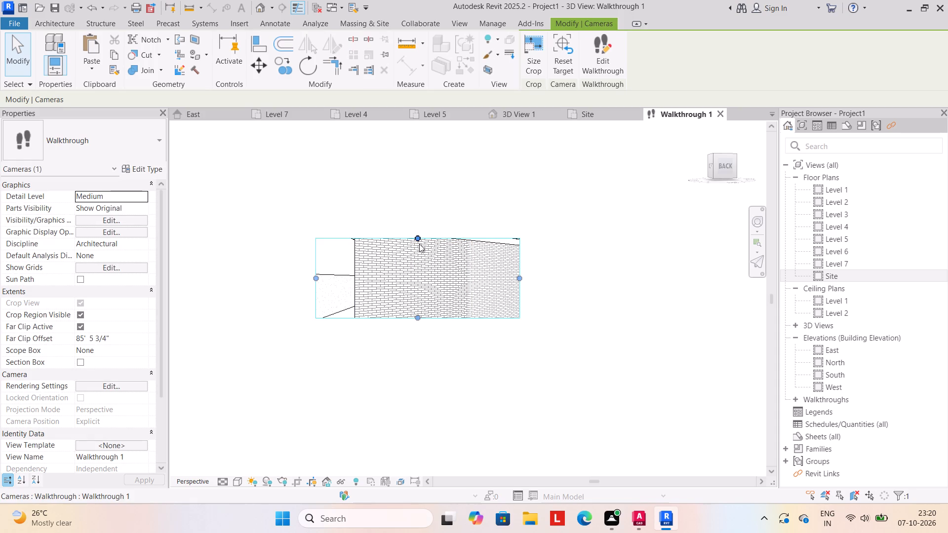
pyautogui.moveTo(412, 232); pyautogui.dragTo(436, 167)
pyautogui.moveTo(518, 247); pyautogui.dragTo(596, 251)
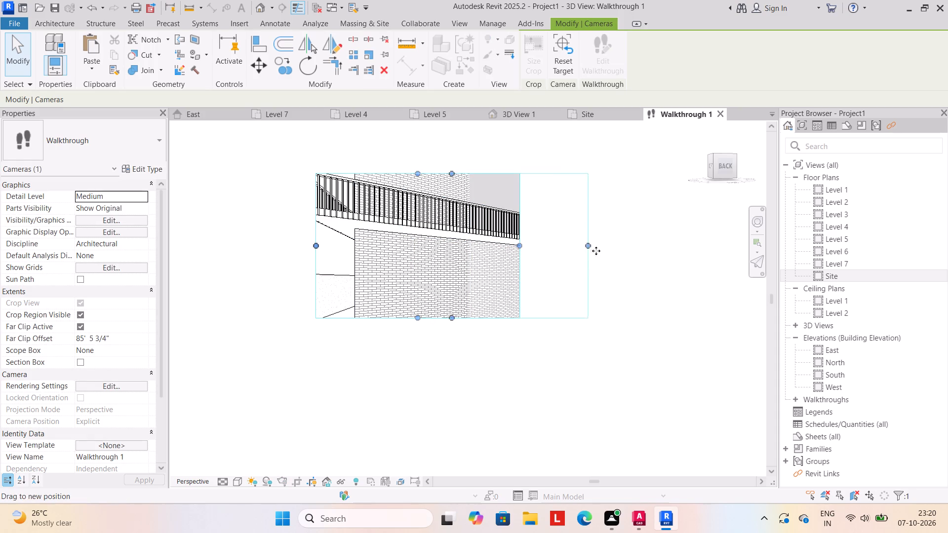
pyautogui.moveTo(596, 251); pyautogui.dragTo(626, 255)
pyautogui.moveTo(467, 314); pyautogui.dragTo(464, 381)
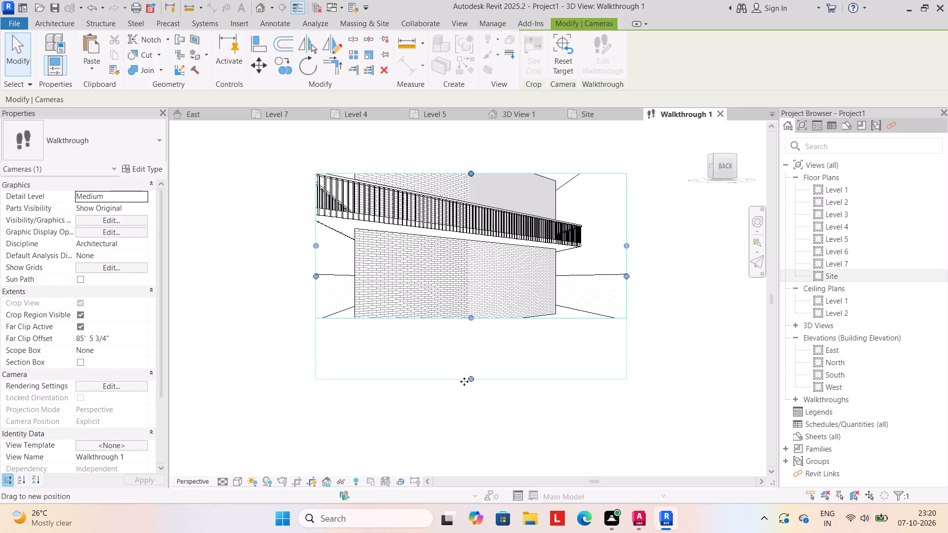
pyautogui.moveTo(464, 381); pyautogui.dragTo(461, 432)
pyautogui.moveTo(318, 299); pyautogui.dragTo(293, 301)
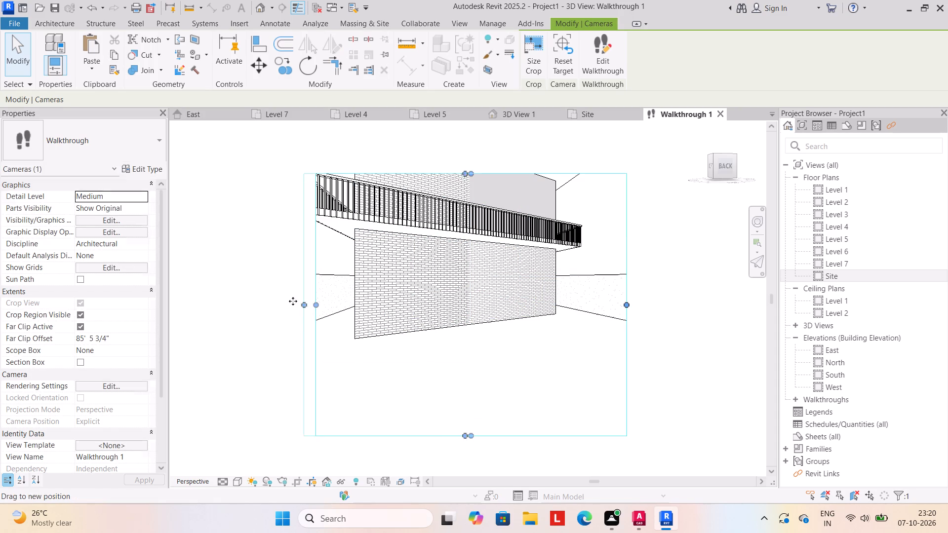
pyautogui.moveTo(293, 301); pyautogui.dragTo(255, 298)
pyautogui.moveTo(627, 308); pyautogui.dragTo(711, 317)
# Extend the crop region's upper edge further to take in the upper storeys and roof.
pyautogui.scroll(-3, 560, 314)
pyautogui.moveTo(543, 320); pyautogui.dragTo(528, 385, button='middle')
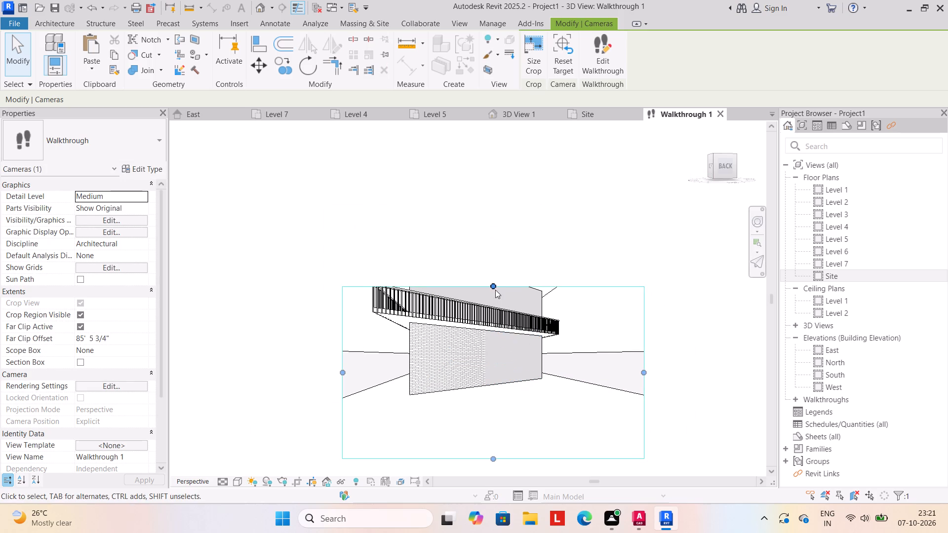
pyautogui.moveTo(492, 284); pyautogui.dragTo(489, 190)
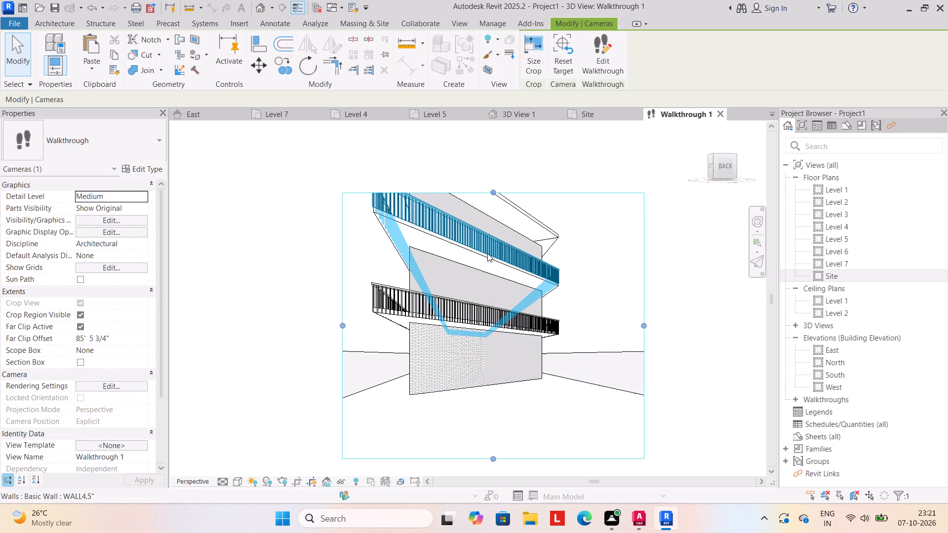
pyautogui.scroll(-3, 487, 253)
pyautogui.moveTo(492, 294); pyautogui.dragTo(497, 322, button='middle')
pyautogui.moveTo(496, 236); pyautogui.dragTo(502, 183)
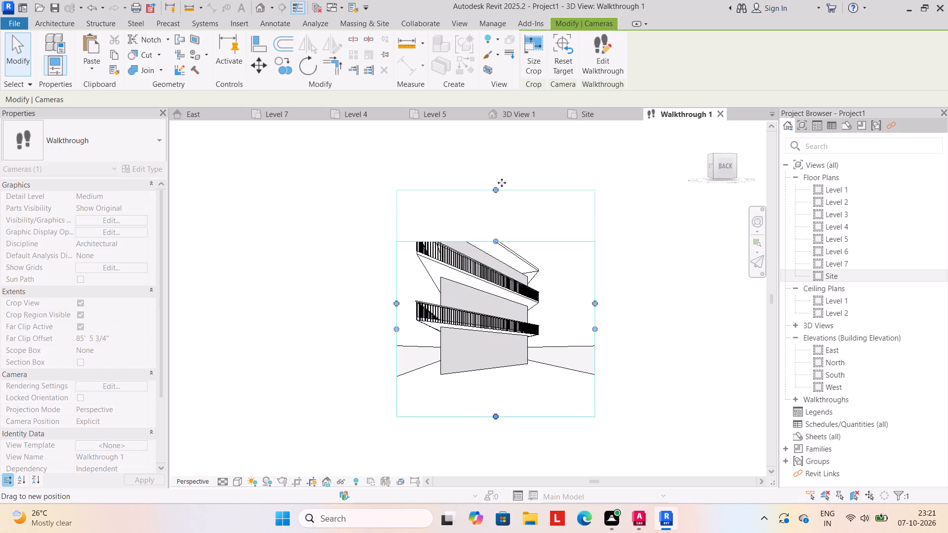
pyautogui.moveTo(502, 183); pyautogui.dragTo(503, 178)
# Edit the walkthrough, step the camera back from frame 300 through the previous key frames, and play it from there.
pyautogui.click(595, 55)
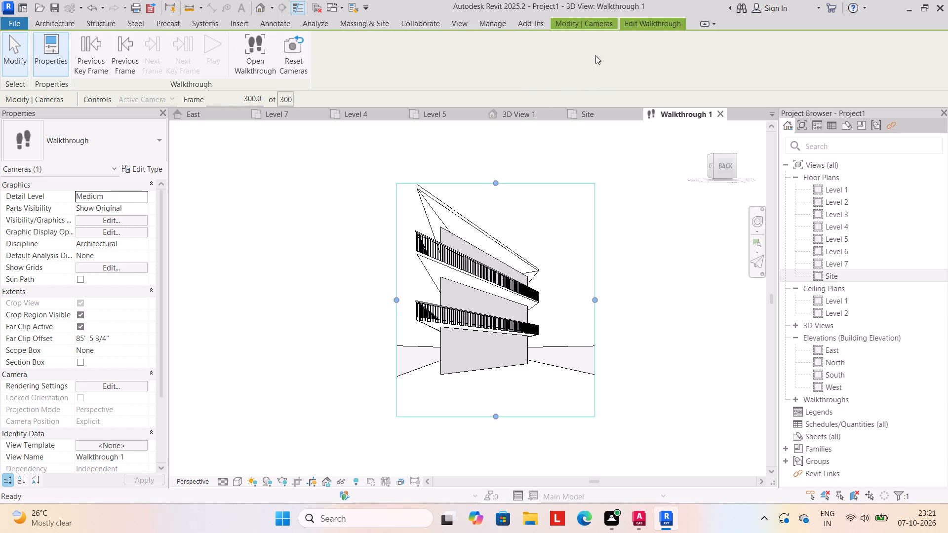
pyautogui.click(215, 42)
pyautogui.click(119, 41)
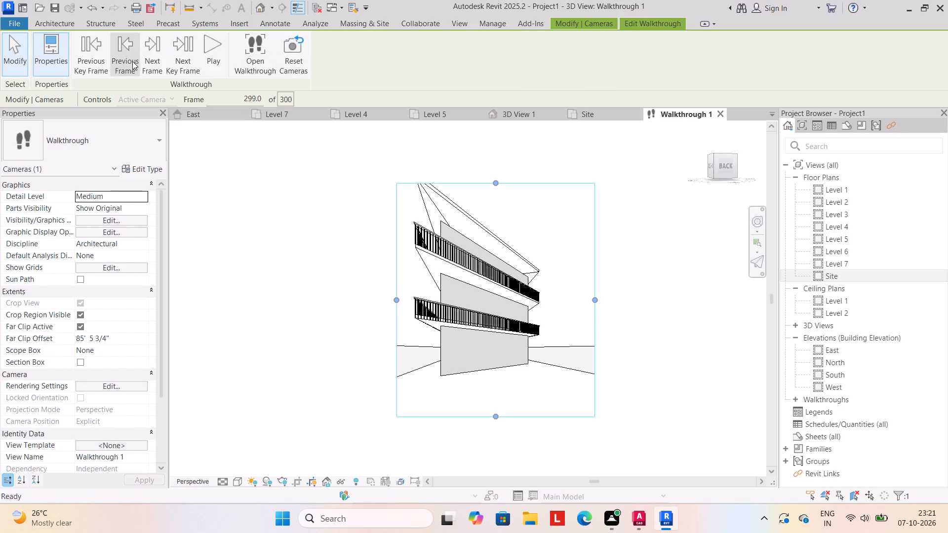
pyautogui.click(99, 50)
pyautogui.click(99, 50)
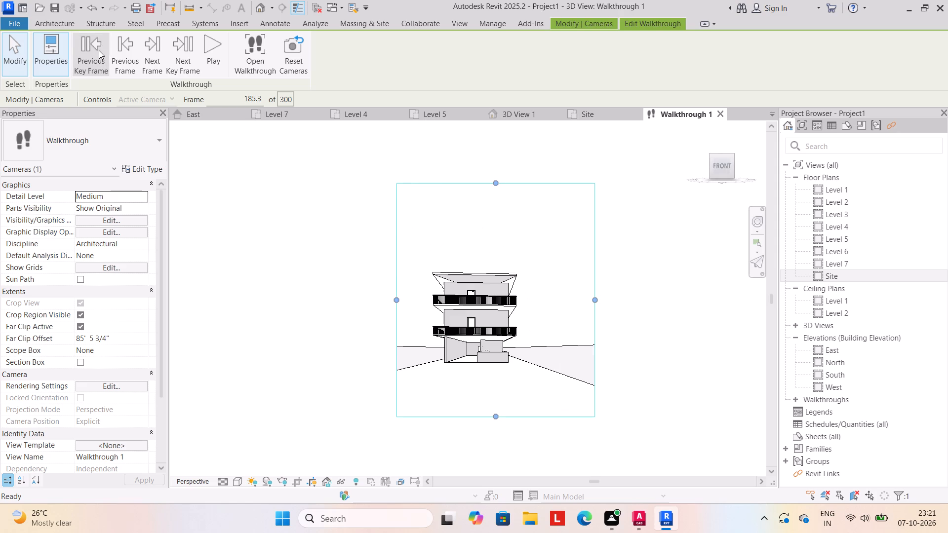
pyautogui.click(99, 50)
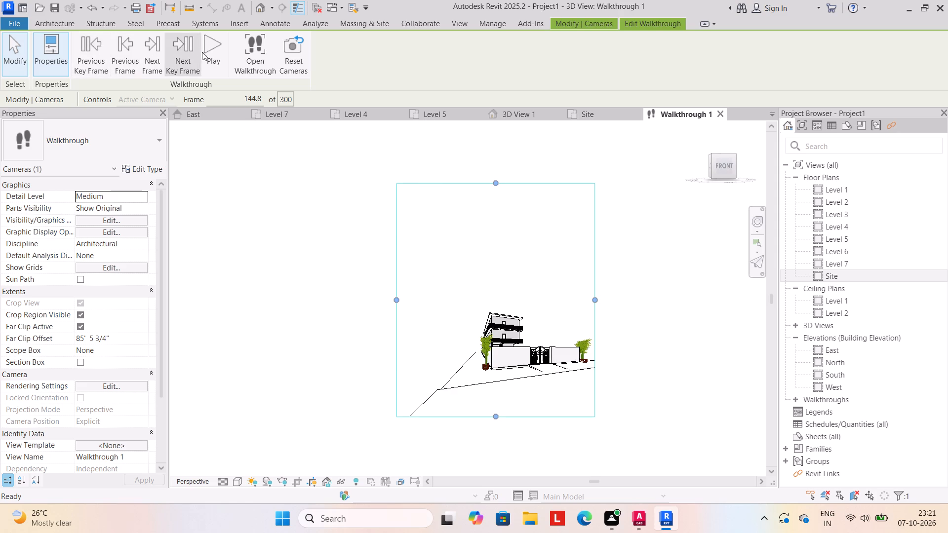
pyautogui.click(214, 48)
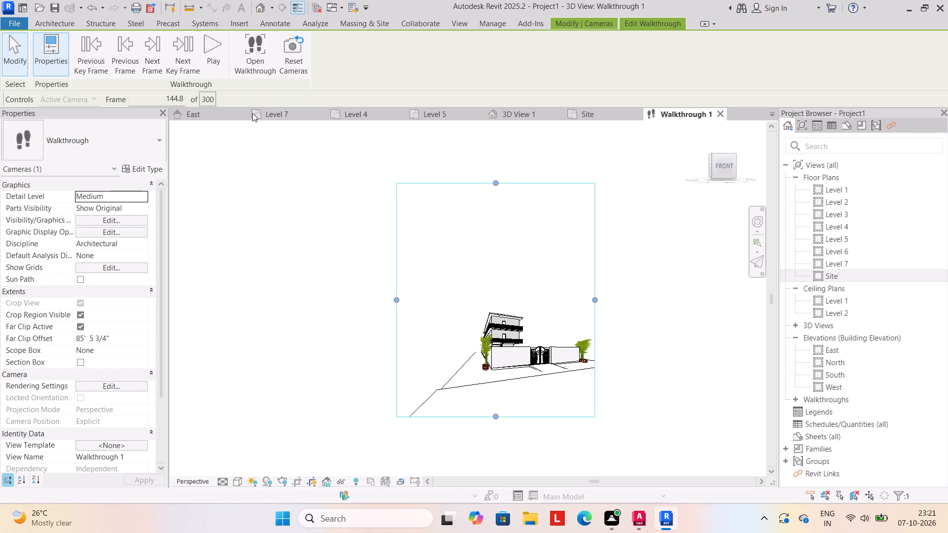
pyautogui.click(205, 35)
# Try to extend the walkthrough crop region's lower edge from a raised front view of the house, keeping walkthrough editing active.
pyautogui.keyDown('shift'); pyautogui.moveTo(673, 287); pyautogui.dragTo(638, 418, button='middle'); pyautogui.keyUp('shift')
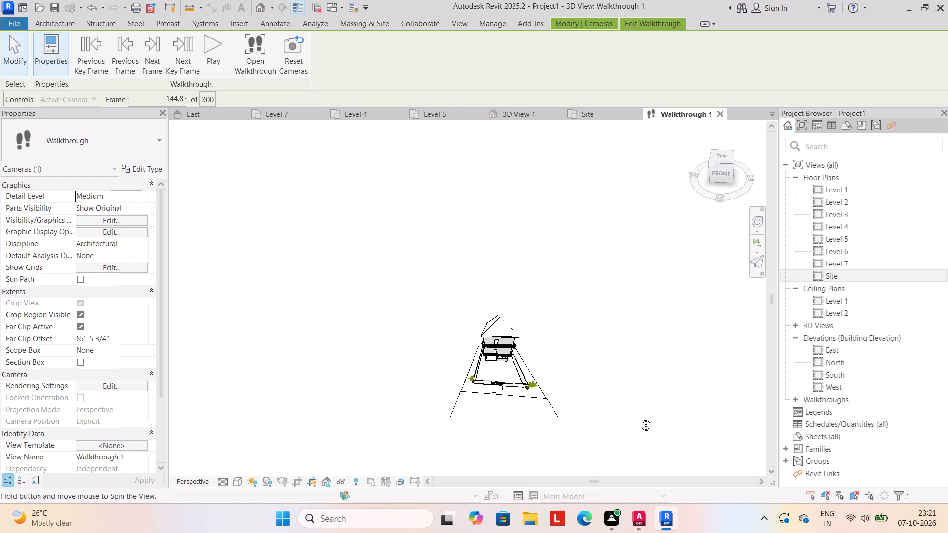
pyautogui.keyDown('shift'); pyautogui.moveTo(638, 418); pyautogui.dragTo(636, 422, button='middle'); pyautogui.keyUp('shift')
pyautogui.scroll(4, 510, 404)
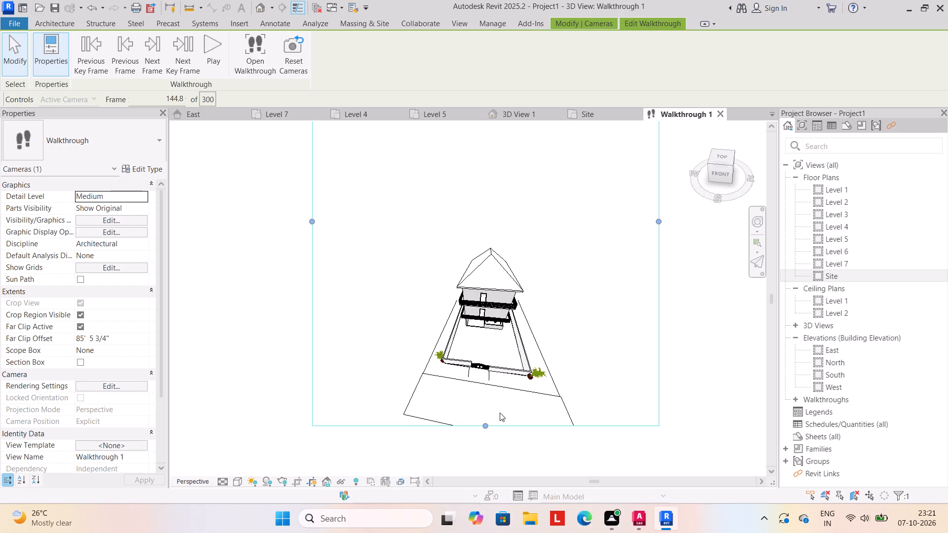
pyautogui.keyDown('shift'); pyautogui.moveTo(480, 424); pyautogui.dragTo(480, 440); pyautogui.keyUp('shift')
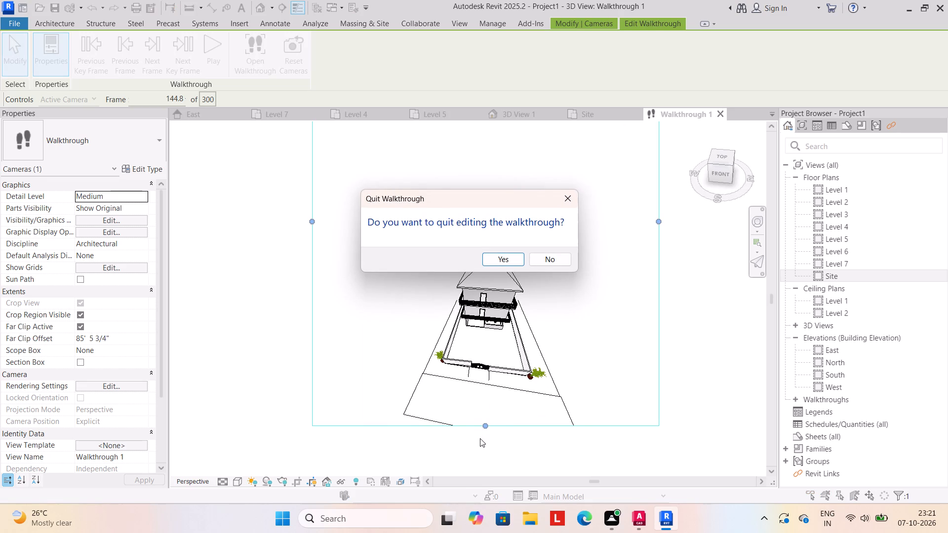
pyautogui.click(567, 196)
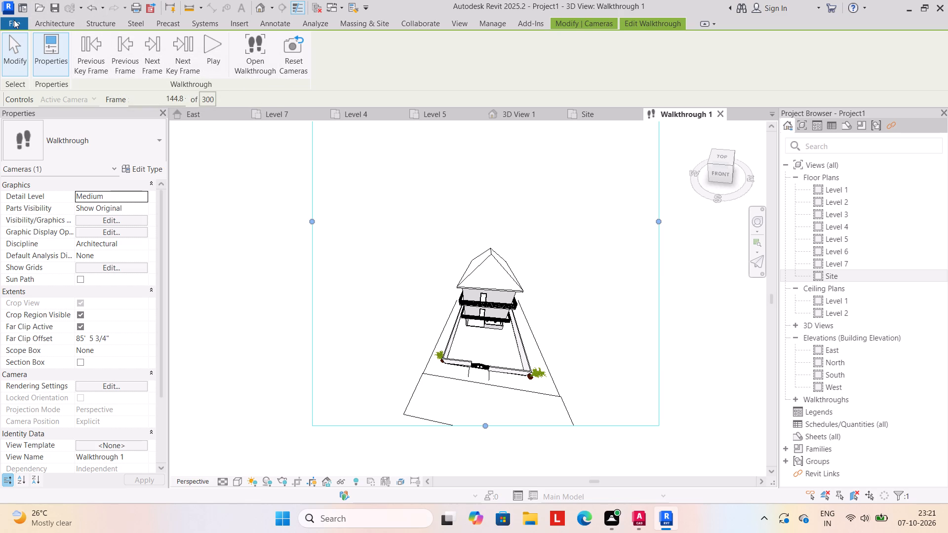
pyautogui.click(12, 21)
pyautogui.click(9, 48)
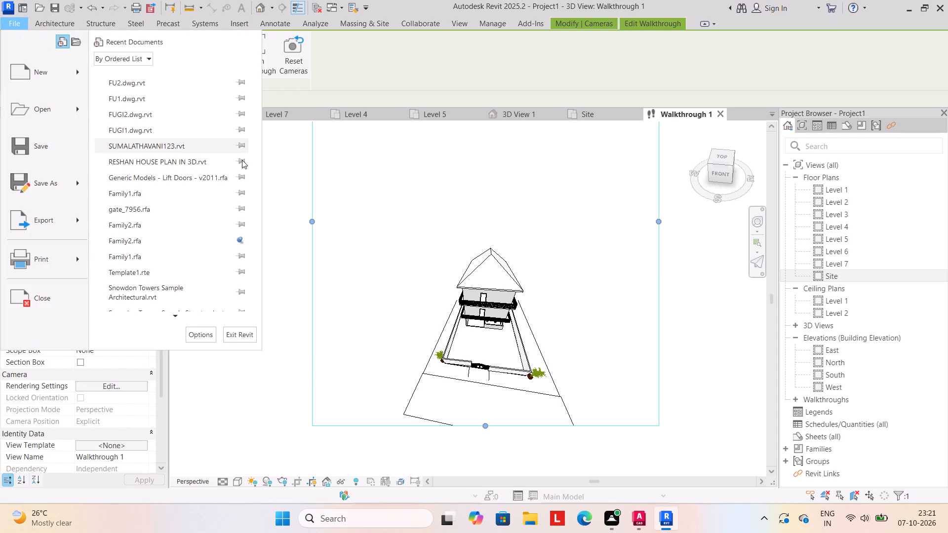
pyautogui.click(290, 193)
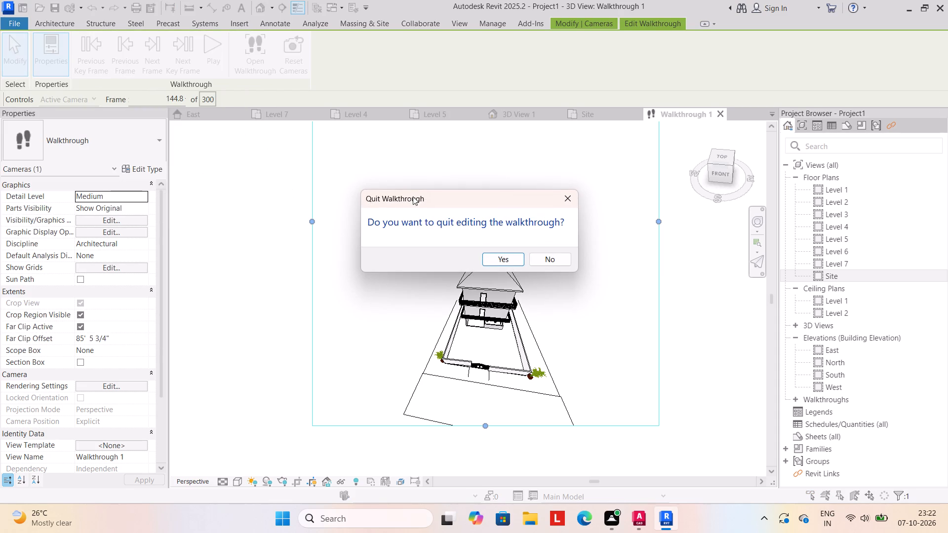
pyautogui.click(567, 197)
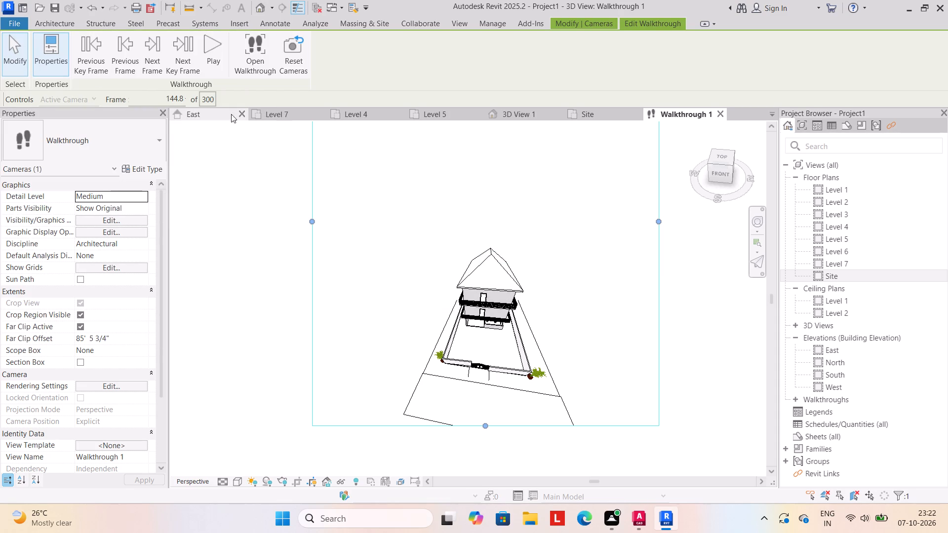
# Close the open Level 7, Level 4 and Level 5 plan views.
pyautogui.click(318, 113)
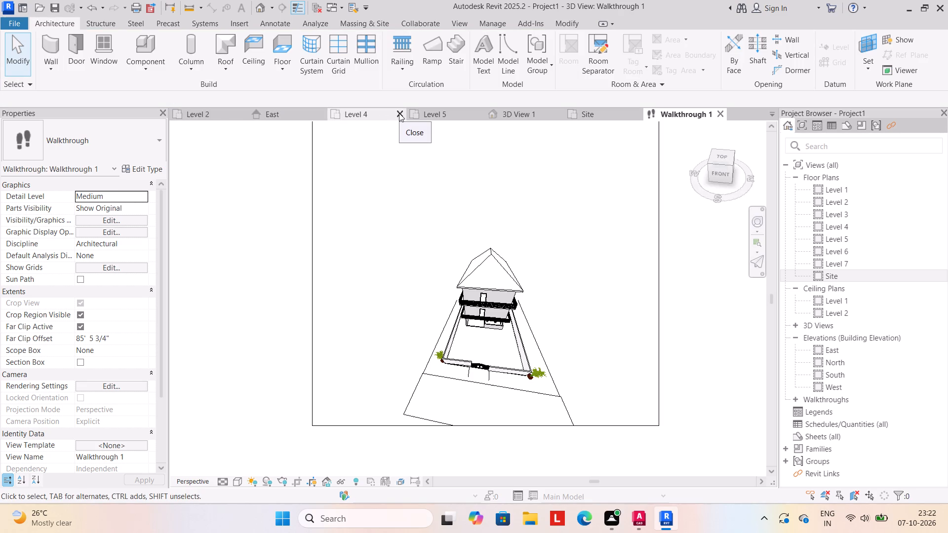
pyautogui.click(399, 113)
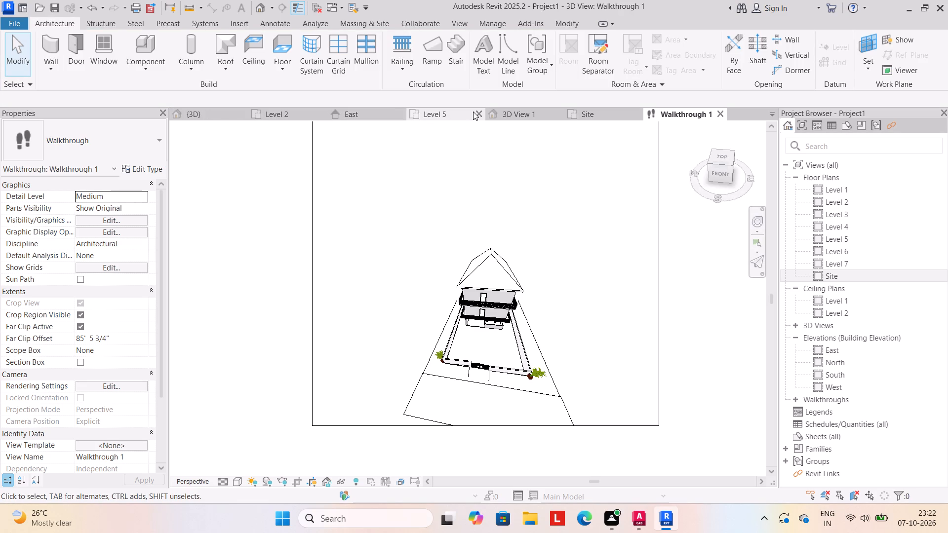
pyautogui.click(477, 110)
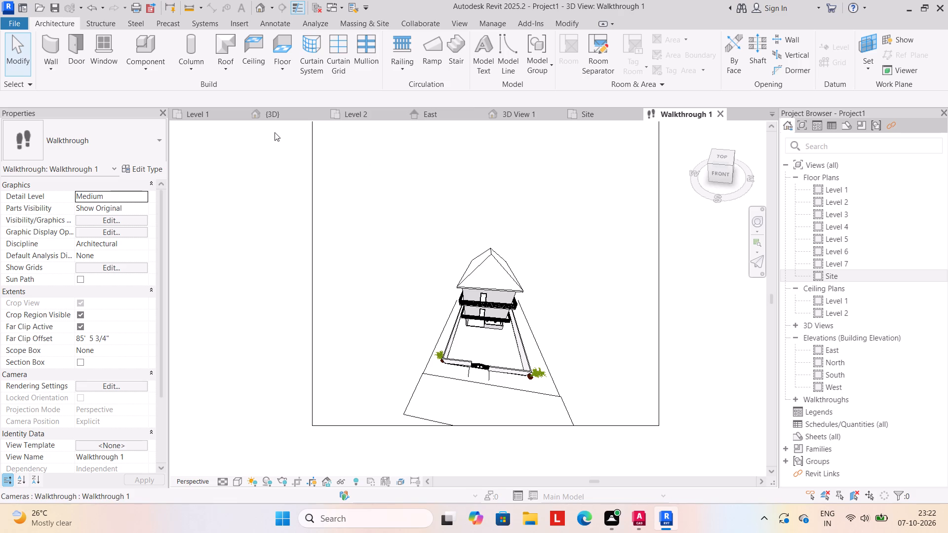
# Open the Level 1 floor plan and examine the house layout within its compound.
pyautogui.click(214, 119)
pyautogui.scroll(-3, 294, 213)
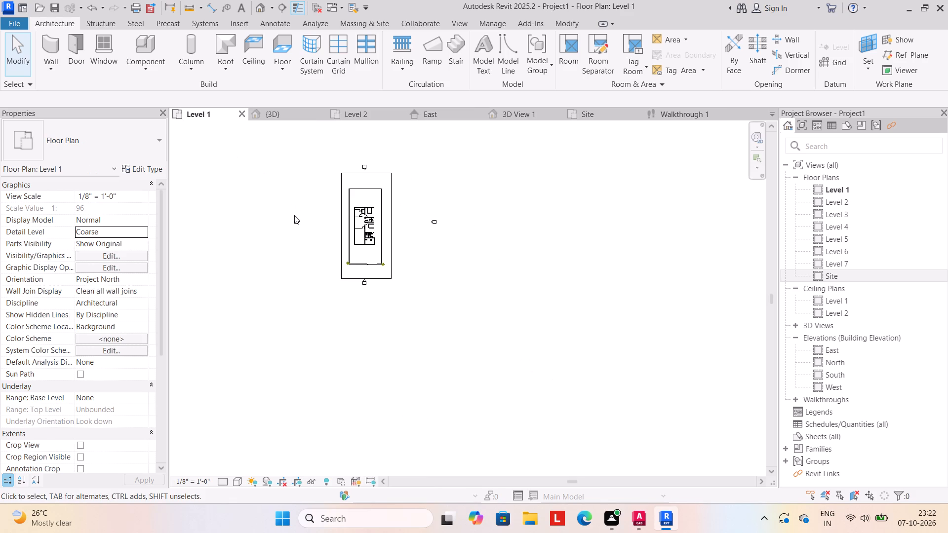
pyautogui.moveTo(297, 223); pyautogui.dragTo(314, 309, button='middle')
pyautogui.scroll(1, 378, 277)
pyautogui.moveTo(379, 277); pyautogui.dragTo(399, 209, button='middle')
pyautogui.scroll(1, 391, 230)
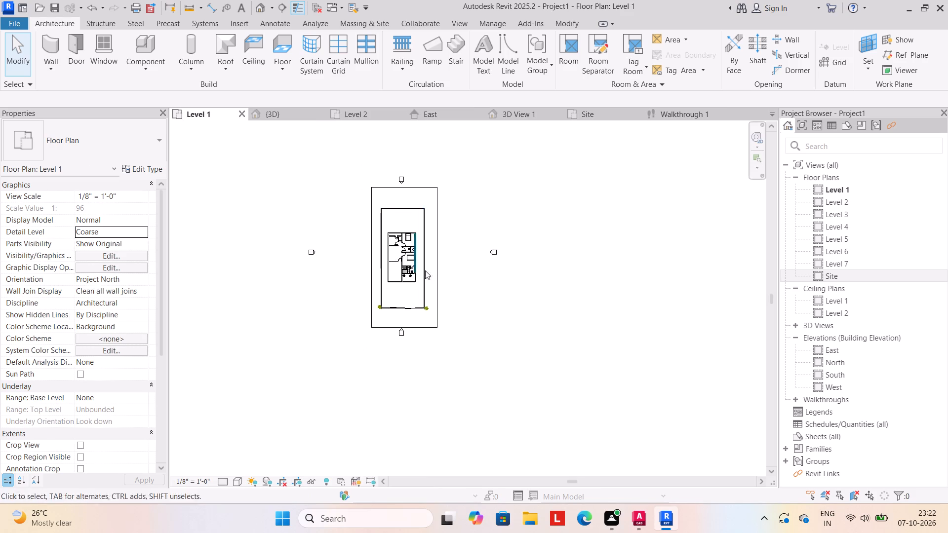
pyautogui.scroll(3, 436, 301)
pyautogui.moveTo(436, 301); pyautogui.dragTo(436, 342, button='middle')
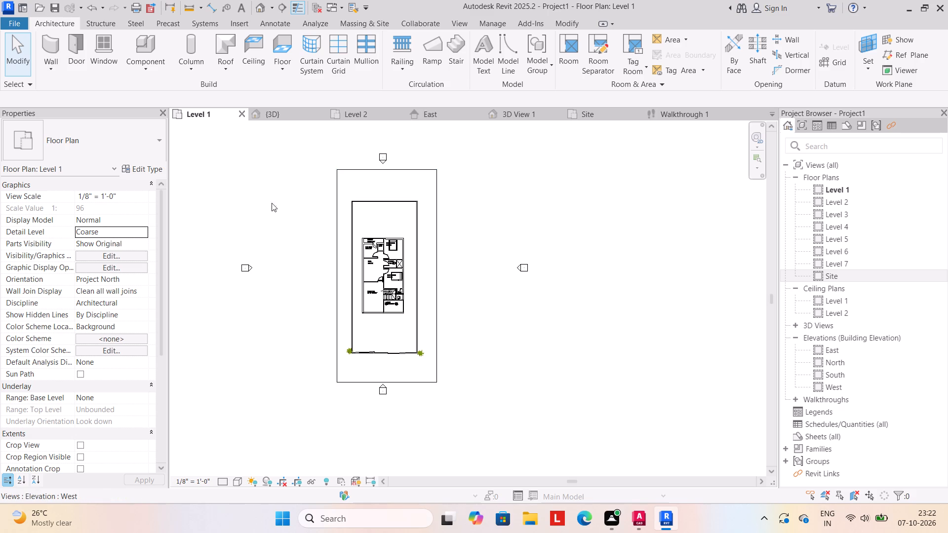
# Open the {3D} view and inspect the house, roof, balcony railings, compound wall, gate and plants from several angles.
pyautogui.click(282, 105)
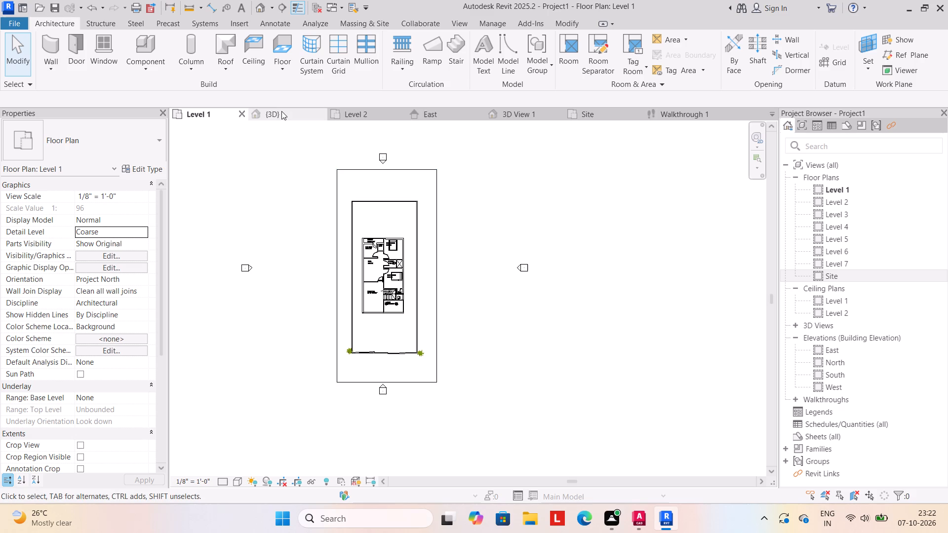
pyautogui.click(281, 111)
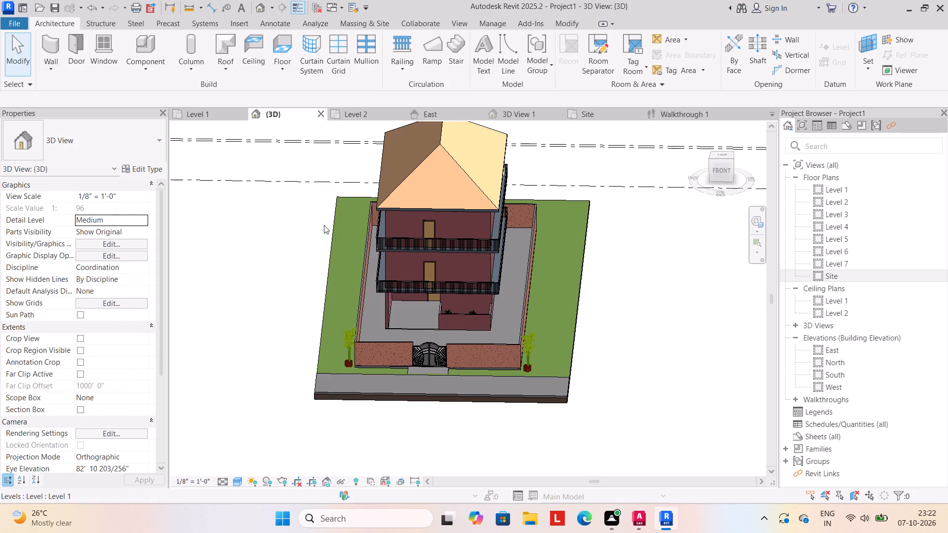
pyautogui.keyDown('shift'); pyautogui.moveTo(548, 430); pyautogui.dragTo(547, 383, button='middle'); pyautogui.keyUp('shift')
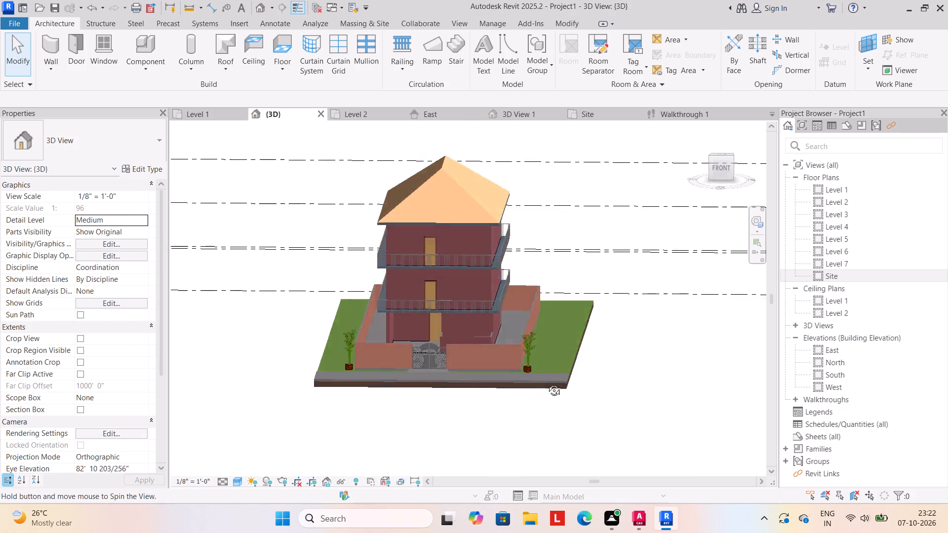
pyautogui.keyDown('shift'); pyautogui.moveTo(547, 383); pyautogui.dragTo(401, 487, button='middle'); pyautogui.keyUp('shift')
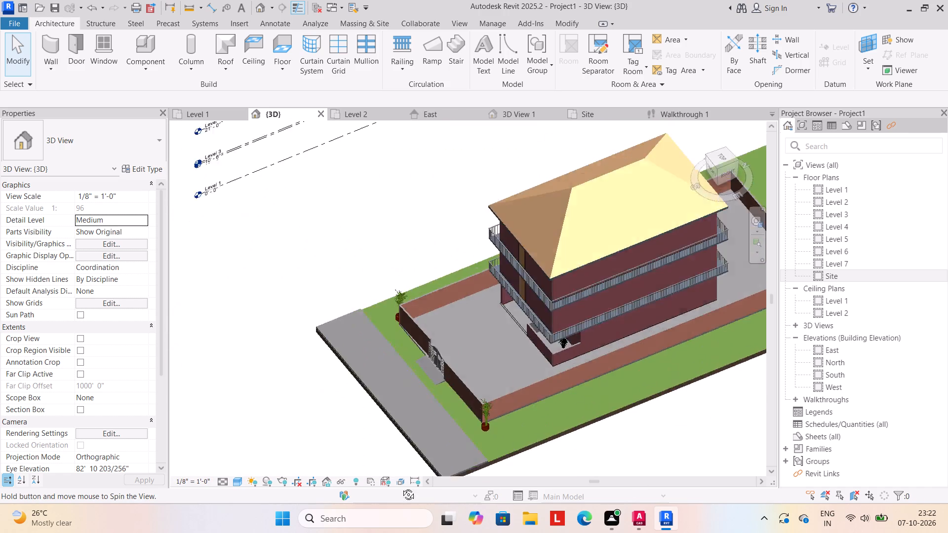
pyautogui.keyDown('shift'); pyautogui.moveTo(401, 487); pyautogui.dragTo(507, 431, button='middle'); pyautogui.keyUp('shift')
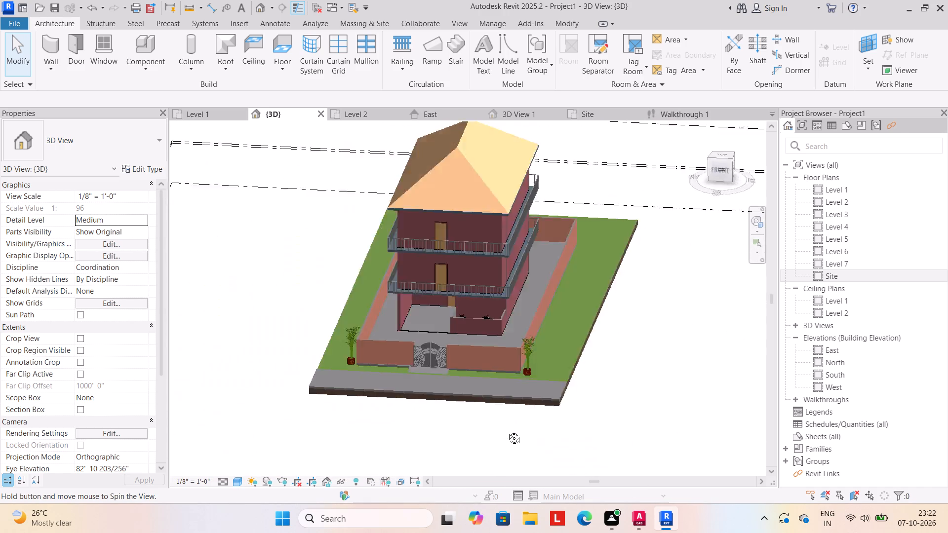
pyautogui.keyDown('shift'); pyautogui.moveTo(507, 431); pyautogui.dragTo(585, 400, button='middle'); pyautogui.keyUp('shift')
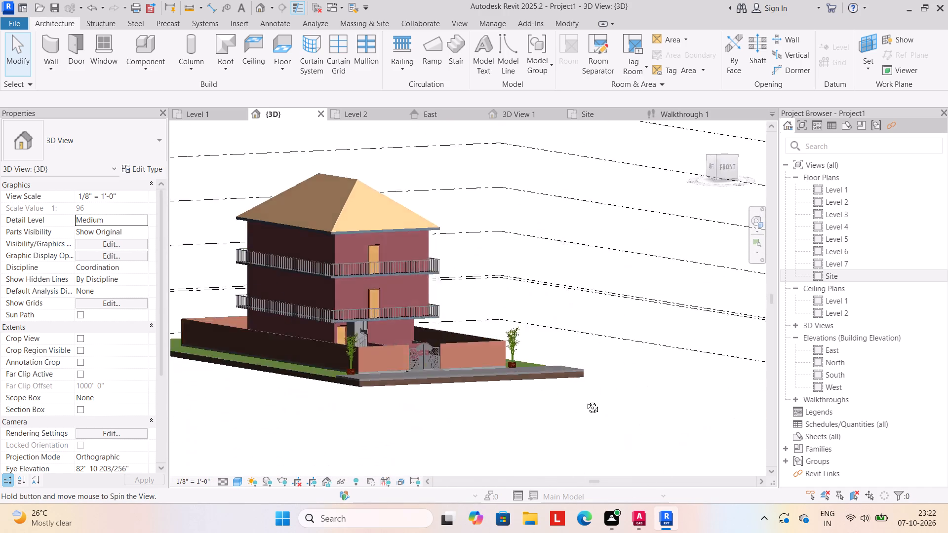
pyautogui.keyDown('shift'); pyautogui.moveTo(585, 400); pyautogui.dragTo(536, 426, button='middle'); pyautogui.keyUp('shift')
pyautogui.keyDown('shift'); pyautogui.moveTo(382, 422); pyautogui.dragTo(427, 412, button='middle'); pyautogui.keyUp('shift')
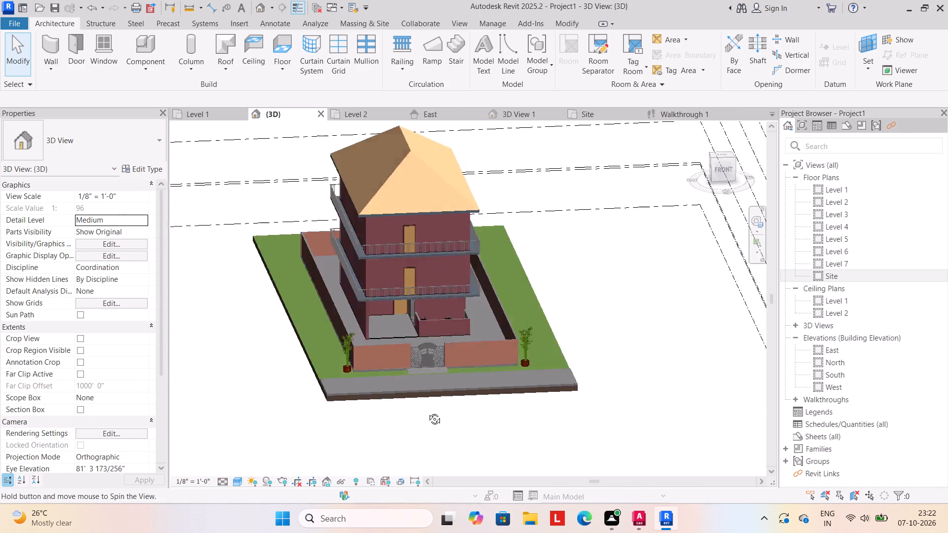
pyautogui.keyDown('shift'); pyautogui.moveTo(427, 412); pyautogui.dragTo(359, 321, button='middle'); pyautogui.keyUp('shift')
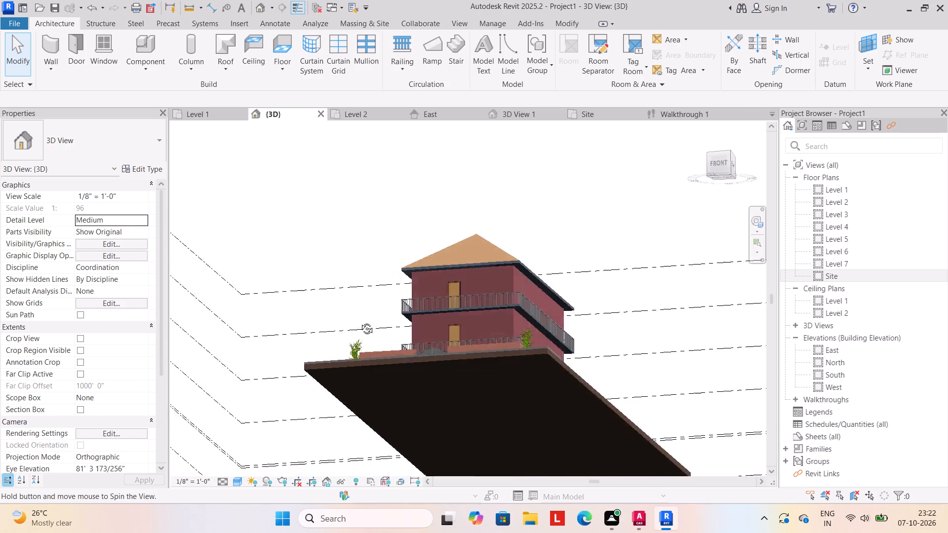
pyautogui.keyDown('shift'); pyautogui.moveTo(359, 321); pyautogui.dragTo(421, 436, button='middle'); pyautogui.keyUp('shift')
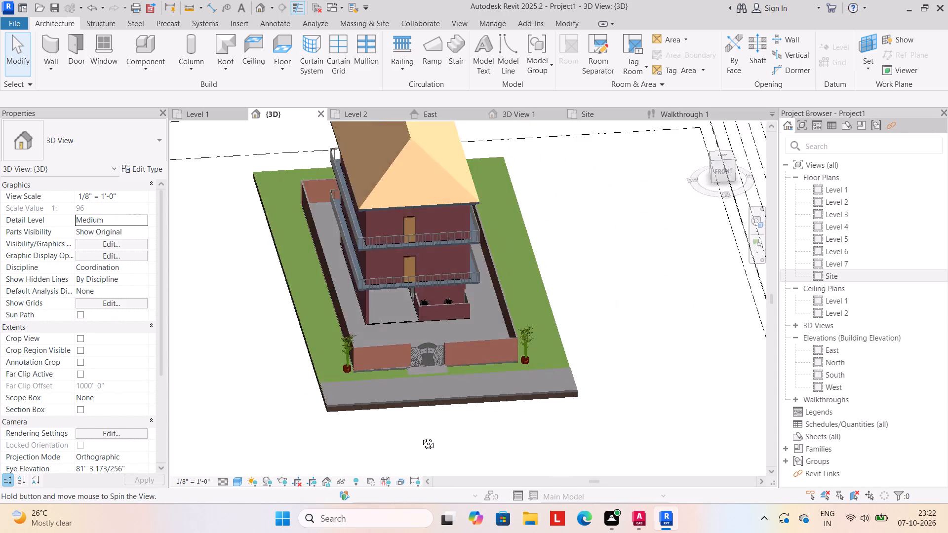
pyautogui.keyDown('shift'); pyautogui.moveTo(421, 436); pyautogui.dragTo(341, 449, button='middle'); pyautogui.keyUp('shift')
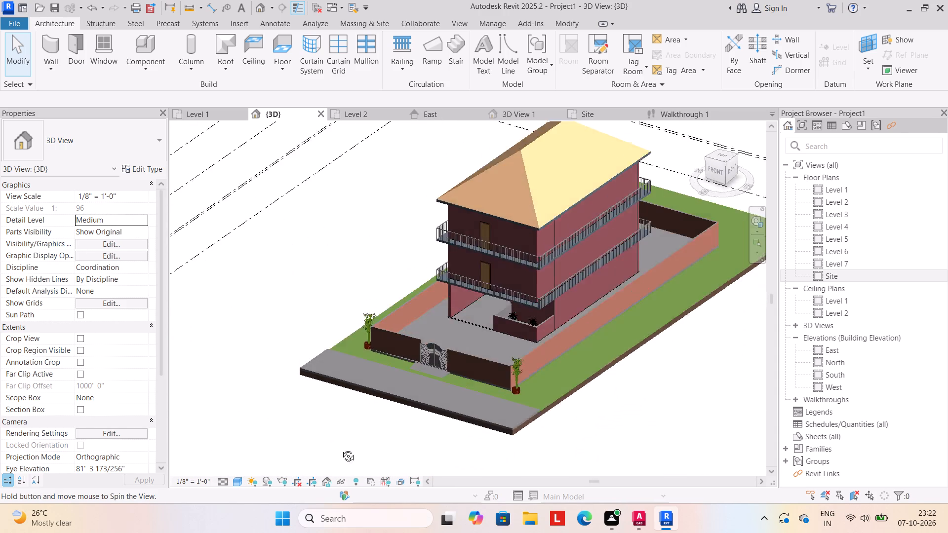
pyautogui.keyDown('shift'); pyautogui.moveTo(341, 449); pyautogui.dragTo(387, 440, button='middle'); pyautogui.keyUp('shift')
pyautogui.scroll(1, 387, 440)
pyautogui.keyDown('shift'); pyautogui.moveTo(391, 423); pyautogui.dragTo(394, 380, button='middle'); pyautogui.keyUp('shift')
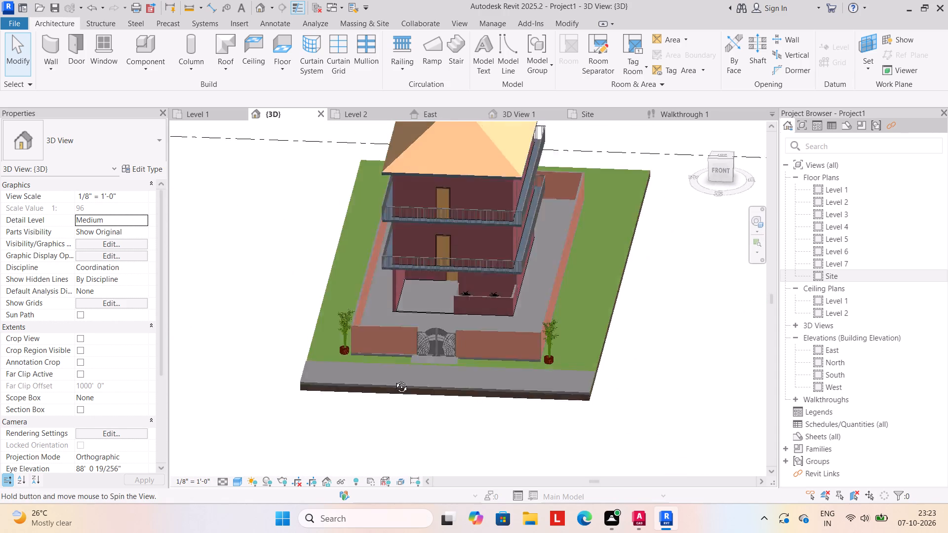
pyautogui.keyDown('shift'); pyautogui.moveTo(394, 380); pyautogui.dragTo(433, 337, button='middle'); pyautogui.keyUp('shift')
pyautogui.keyDown('shift'); pyautogui.scroll(1, 400, 330); pyautogui.keyUp('shift')
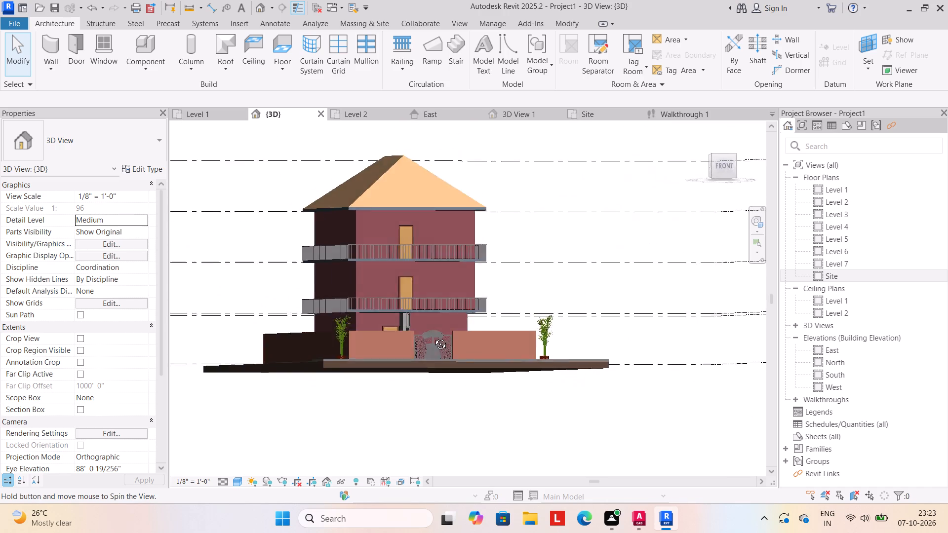
pyautogui.keyDown('shift'); pyautogui.moveTo(433, 337); pyautogui.dragTo(466, 379, button='middle'); pyautogui.keyUp('shift')
pyautogui.keyDown('shift'); pyautogui.moveTo(447, 417); pyautogui.dragTo(431, 425, button='middle'); pyautogui.keyUp('shift')
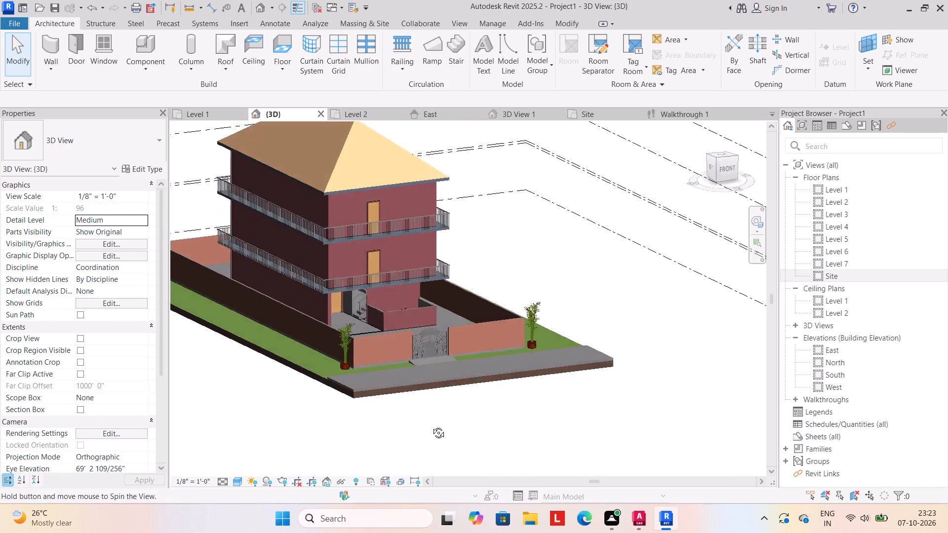
pyautogui.keyDown('shift'); pyautogui.moveTo(431, 425); pyautogui.dragTo(384, 439, button='middle'); pyautogui.keyUp('shift')
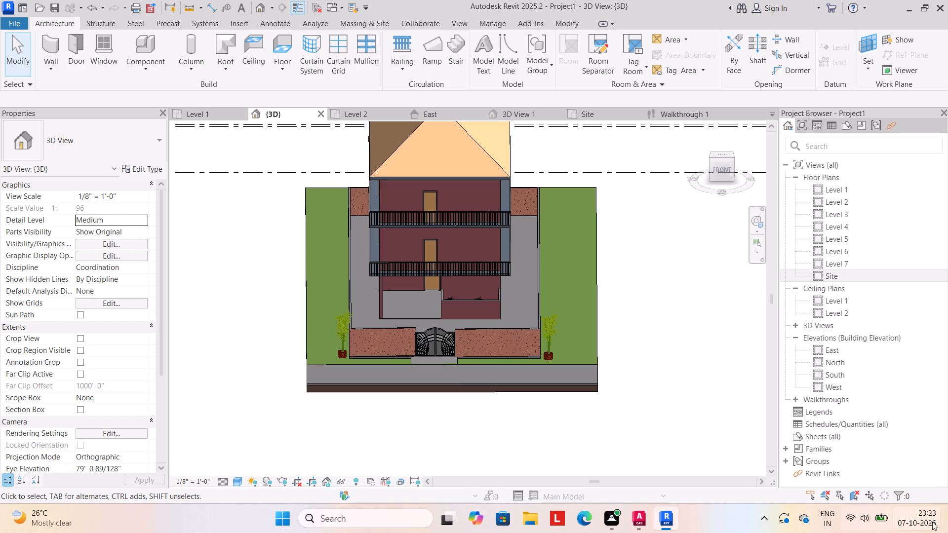
pyautogui.keyDown('shift'); pyautogui.moveTo(566, 411); pyautogui.dragTo(565, 409, button='middle'); pyautogui.keyUp('shift')
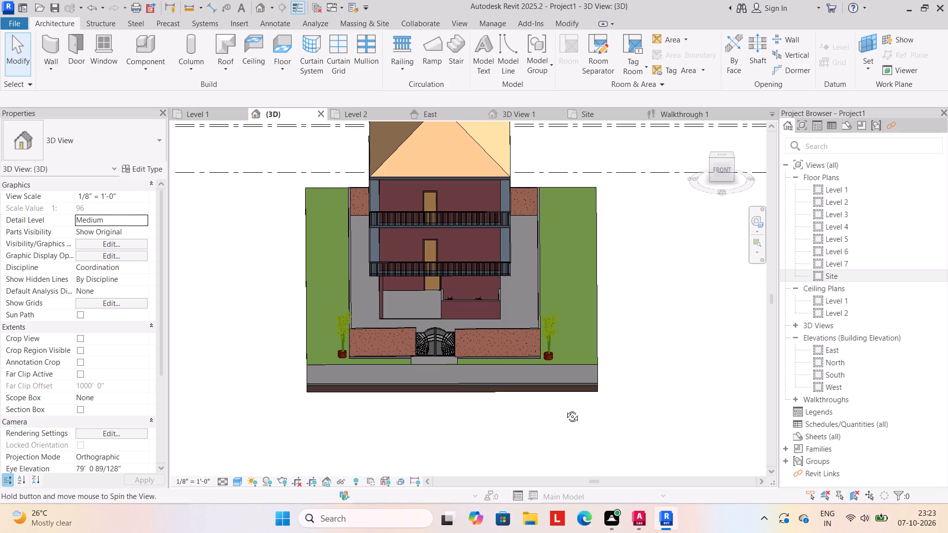
pyautogui.keyDown('shift'); pyautogui.moveTo(565, 409); pyautogui.dragTo(447, 401, button='middle'); pyautogui.keyUp('shift')
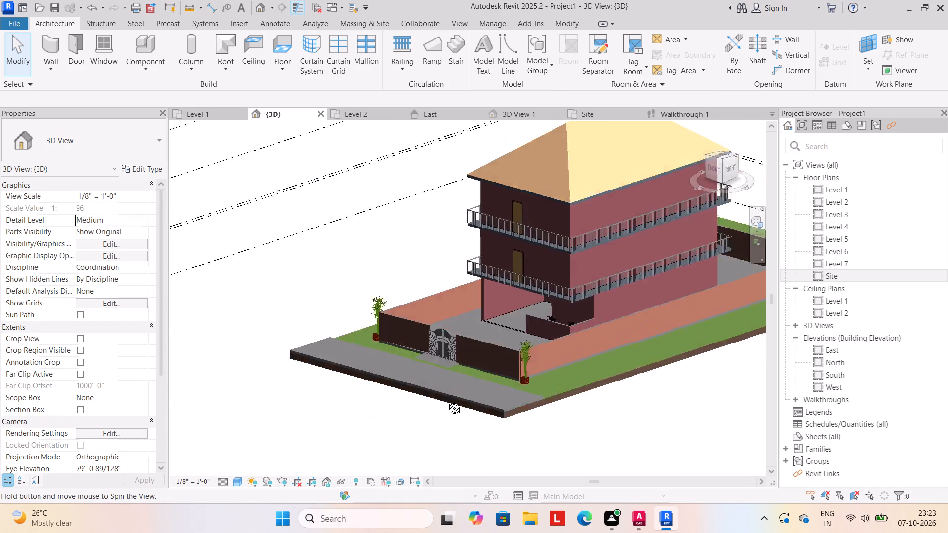
pyautogui.keyDown('shift'); pyautogui.moveTo(447, 401); pyautogui.dragTo(503, 362, button='middle'); pyautogui.keyUp('shift')
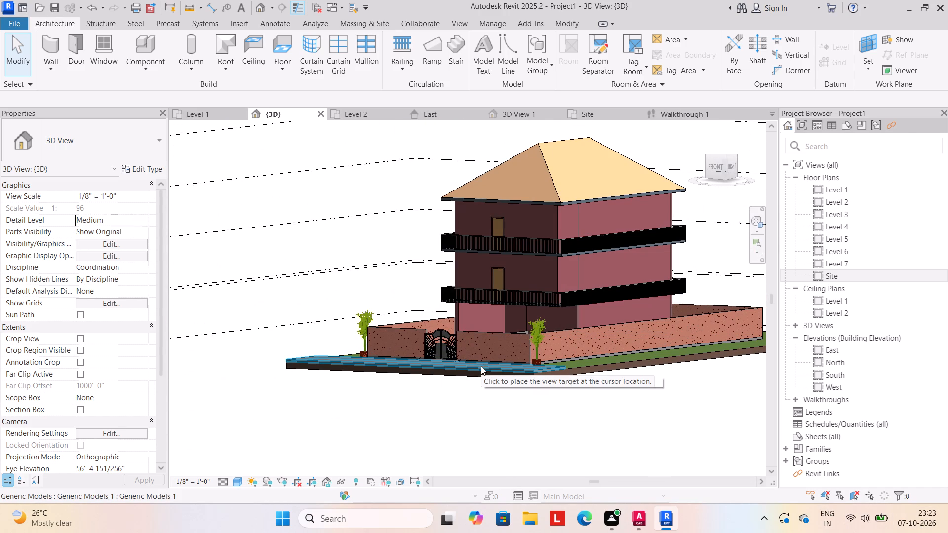
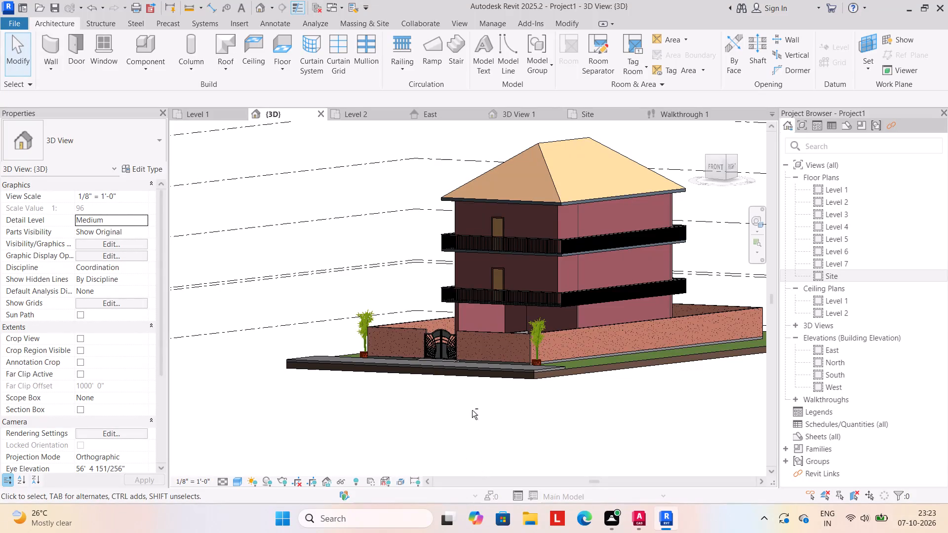
# Examine the three-storey house, its compound wall, gate and front road from the front and both sides in 3D.
pyautogui.keyDown('shift'); pyautogui.moveTo(474, 406); pyautogui.dragTo(497, 447, button='middle'); pyautogui.keyUp('shift')
pyautogui.keyDown('shift'); pyautogui.scroll(1, 474, 406); pyautogui.keyUp('shift')
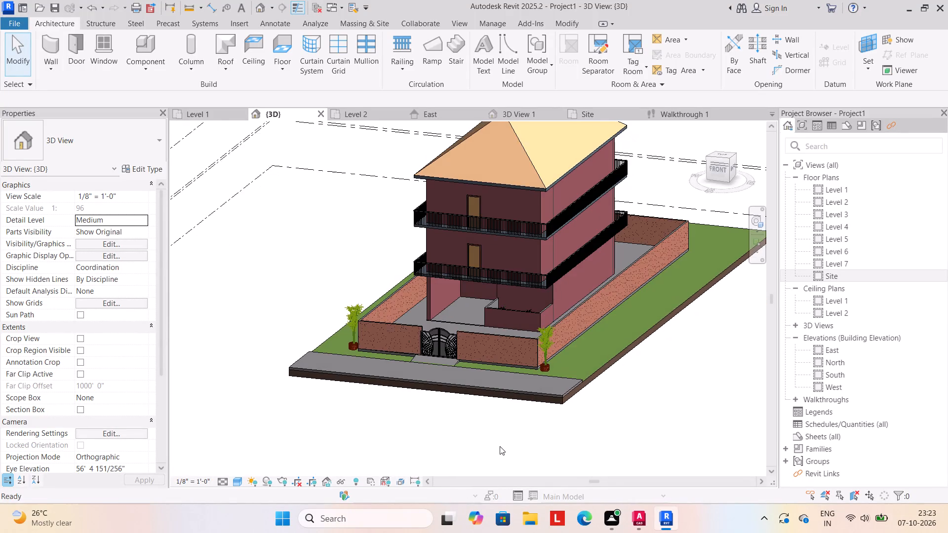
pyautogui.keyDown('shift'); pyautogui.moveTo(471, 433); pyautogui.dragTo(537, 410, button='middle'); pyautogui.keyUp('shift')
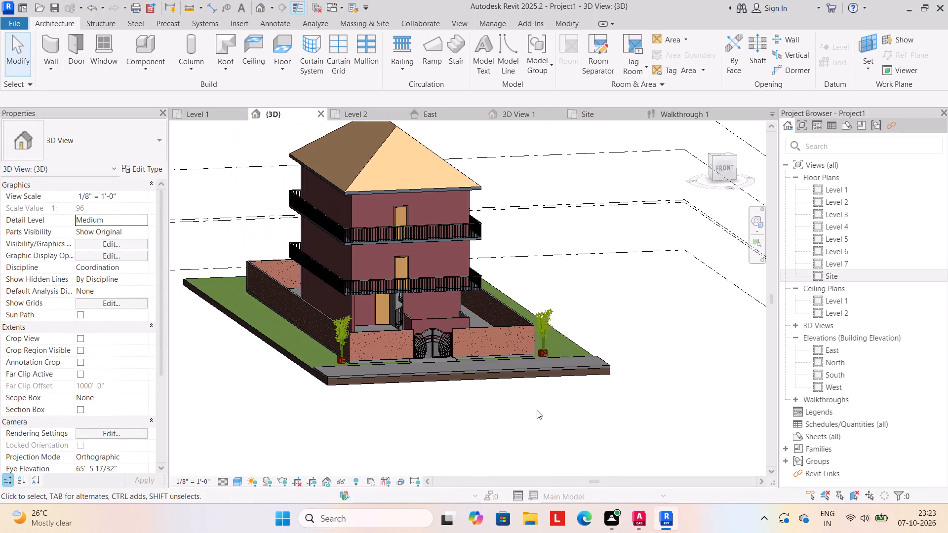
pyautogui.keyDown('shift'); pyautogui.moveTo(531, 411); pyautogui.dragTo(537, 449, button='middle'); pyautogui.keyUp('shift')
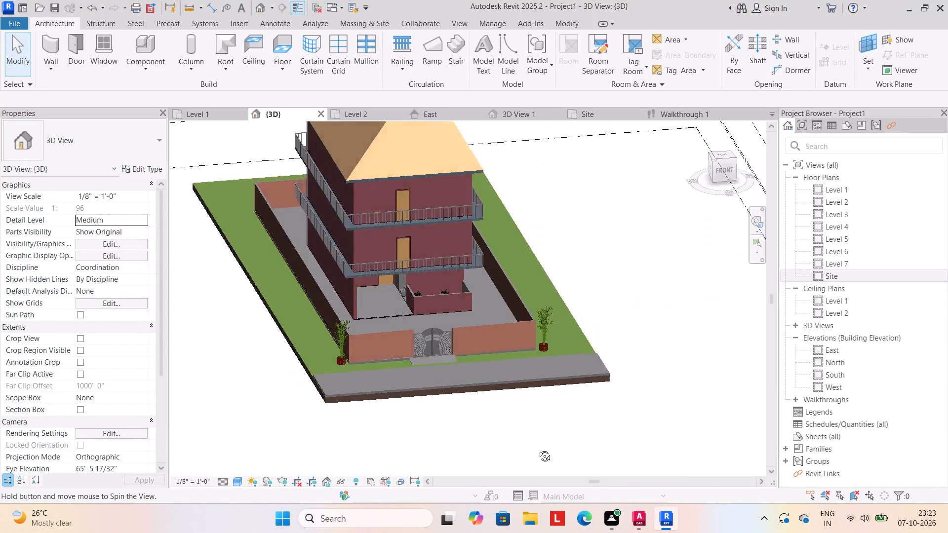
pyautogui.keyDown('shift'); pyautogui.moveTo(537, 449); pyautogui.dragTo(718, 407, button='middle'); pyautogui.keyUp('shift')
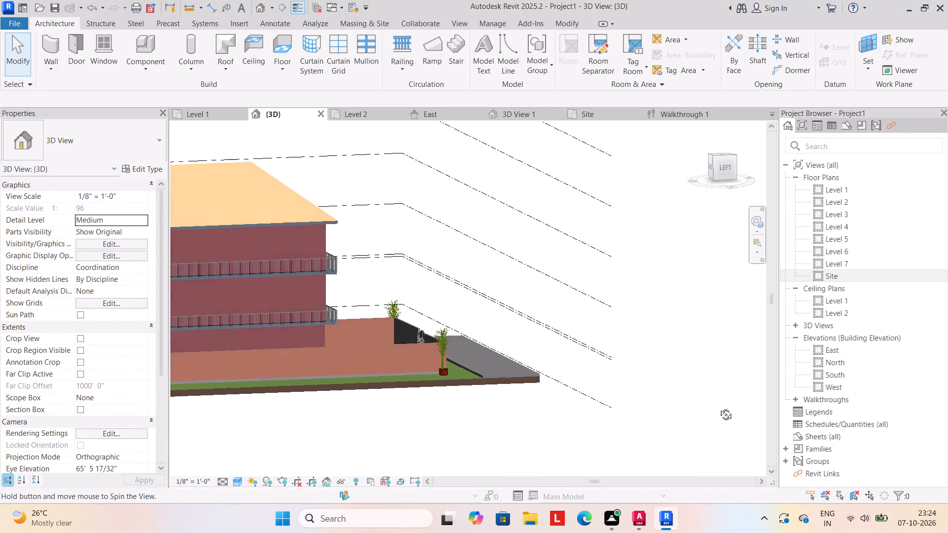
pyautogui.keyDown('shift'); pyautogui.moveTo(718, 407); pyautogui.dragTo(520, 484, button='middle'); pyautogui.keyUp('shift')
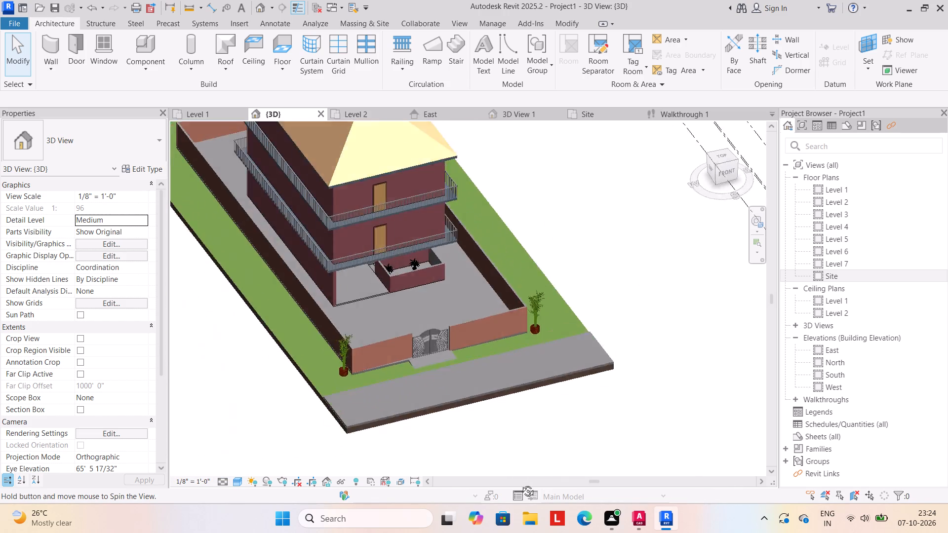
pyautogui.keyDown('shift'); pyautogui.moveTo(520, 484); pyautogui.dragTo(489, 418, button='middle'); pyautogui.keyUp('shift')
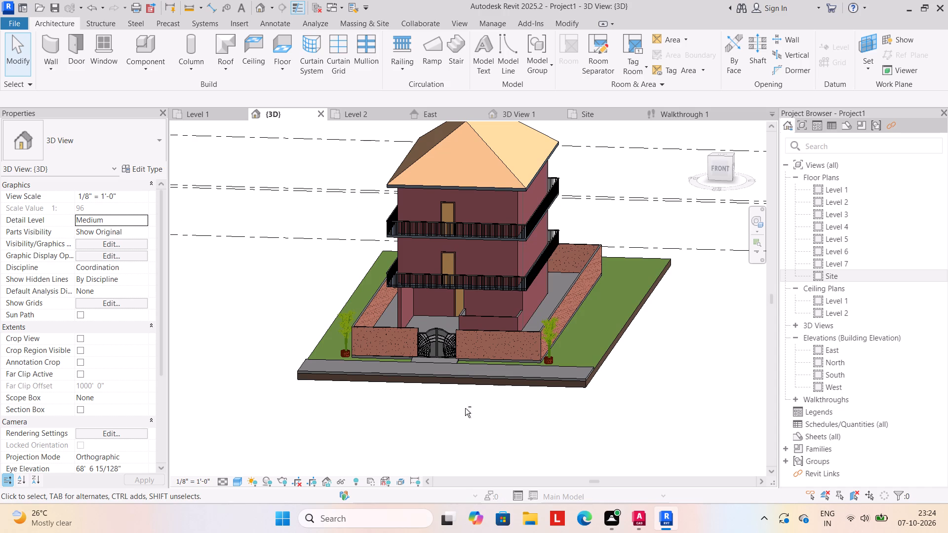
pyautogui.keyDown('shift'); pyautogui.moveTo(458, 400); pyautogui.dragTo(474, 462, button='middle'); pyautogui.keyUp('shift')
pyautogui.keyDown('shift'); pyautogui.moveTo(480, 449); pyautogui.dragTo(484, 388, button='middle'); pyautogui.keyUp('shift')
pyautogui.keyDown('shift'); pyautogui.scroll(1, 481, 440); pyautogui.keyUp('shift')
pyautogui.keyDown('shift'); pyautogui.moveTo(584, 406); pyautogui.dragTo(534, 368, button='middle'); pyautogui.keyUp('shift')
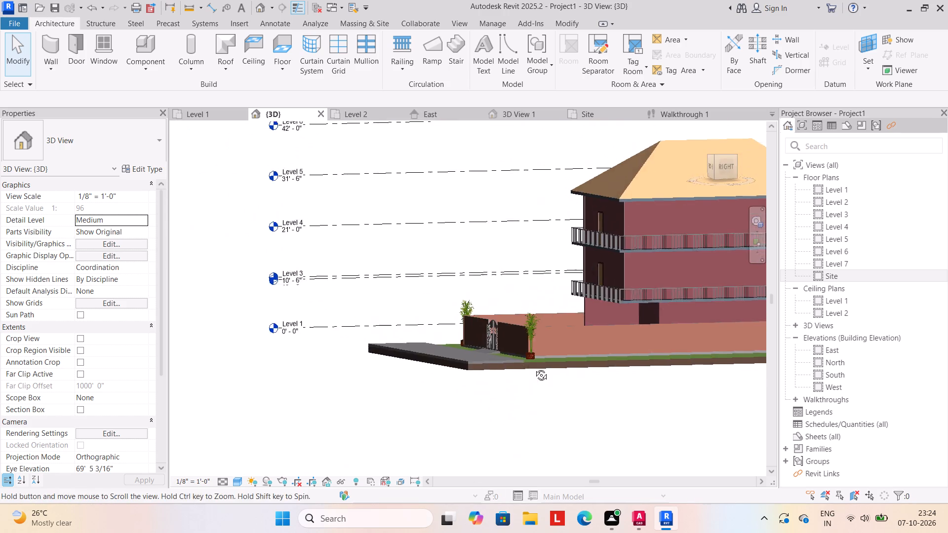
pyautogui.keyDown('shift'); pyautogui.moveTo(534, 368); pyautogui.dragTo(625, 433, button='middle'); pyautogui.keyUp('shift')
pyautogui.keyDown('shift'); pyautogui.moveTo(548, 369); pyautogui.dragTo(624, 491, button='middle'); pyautogui.keyUp('shift')
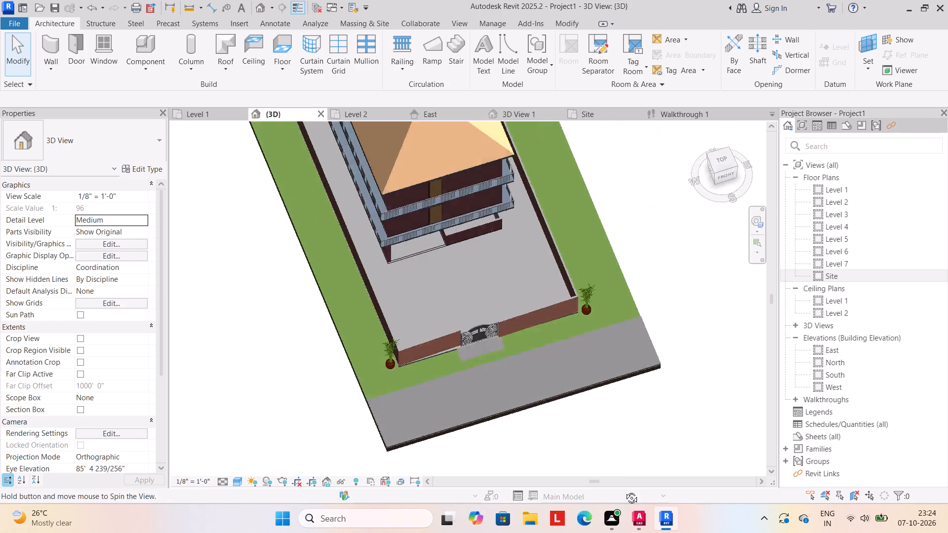
pyautogui.keyDown('shift'); pyautogui.moveTo(624, 491); pyautogui.dragTo(551, 339, button='middle'); pyautogui.keyUp('shift')
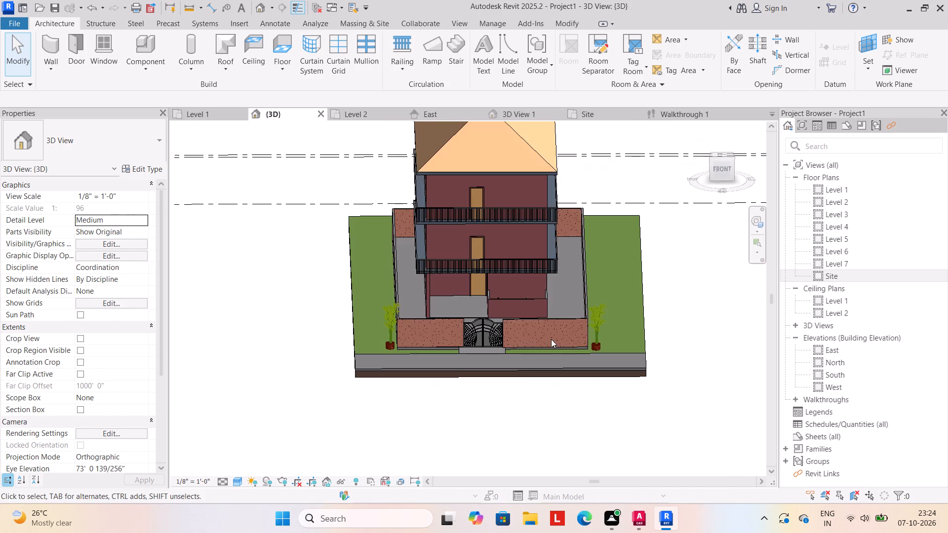
pyautogui.keyDown('shift'); pyautogui.moveTo(517, 346); pyautogui.dragTo(574, 355, button='middle'); pyautogui.keyUp('shift')
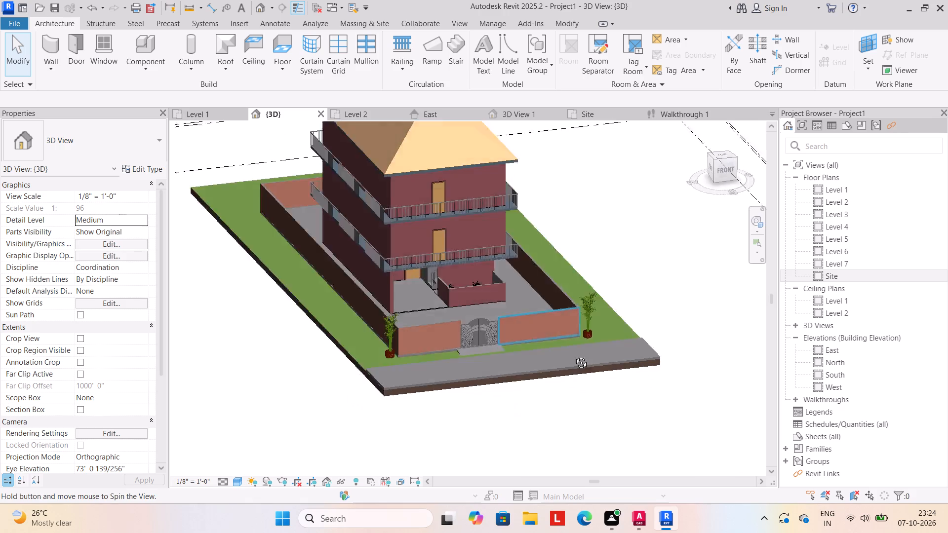
pyautogui.keyDown('shift'); pyautogui.moveTo(574, 355); pyautogui.dragTo(588, 349, button='middle'); pyautogui.keyUp('shift')
pyautogui.keyDown('shift'); pyautogui.moveTo(564, 388); pyautogui.dragTo(428, 392, button='middle'); pyautogui.keyUp('shift')
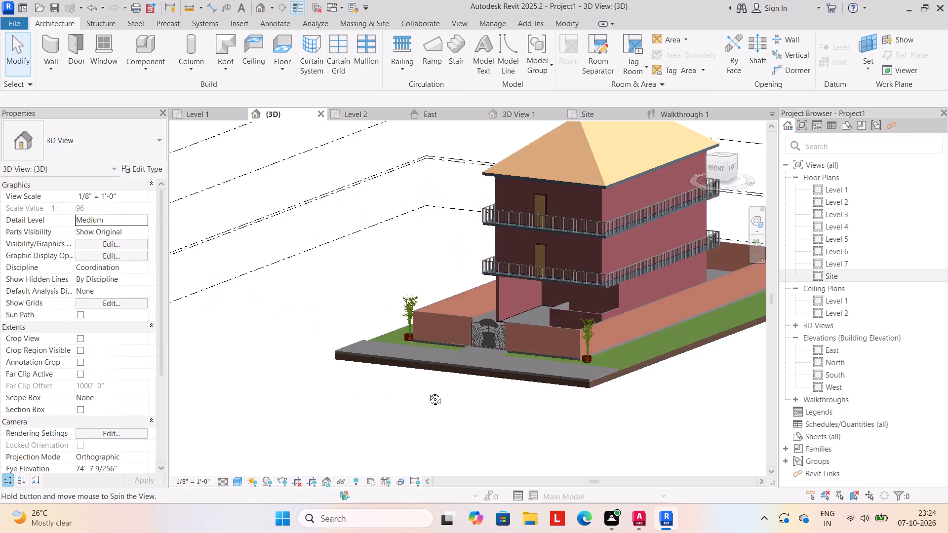
pyautogui.keyDown('shift'); pyautogui.moveTo(428, 392); pyautogui.dragTo(635, 398, button='middle'); pyautogui.keyUp('shift')
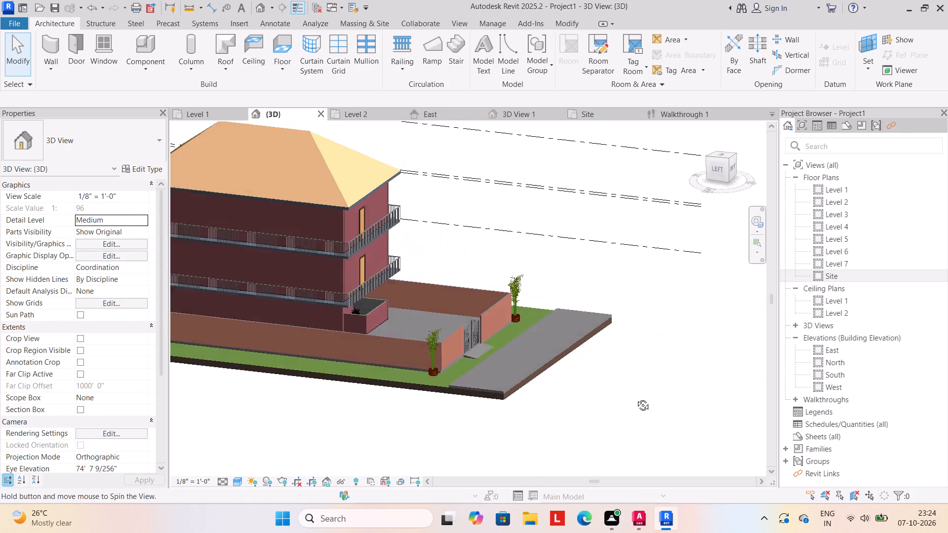
pyautogui.keyDown('shift'); pyautogui.moveTo(635, 398); pyautogui.dragTo(559, 435, button='middle'); pyautogui.keyUp('shift')
pyautogui.keyDown('shift'); pyautogui.moveTo(486, 404); pyautogui.dragTo(477, 388, button='middle'); pyautogui.keyUp('shift')
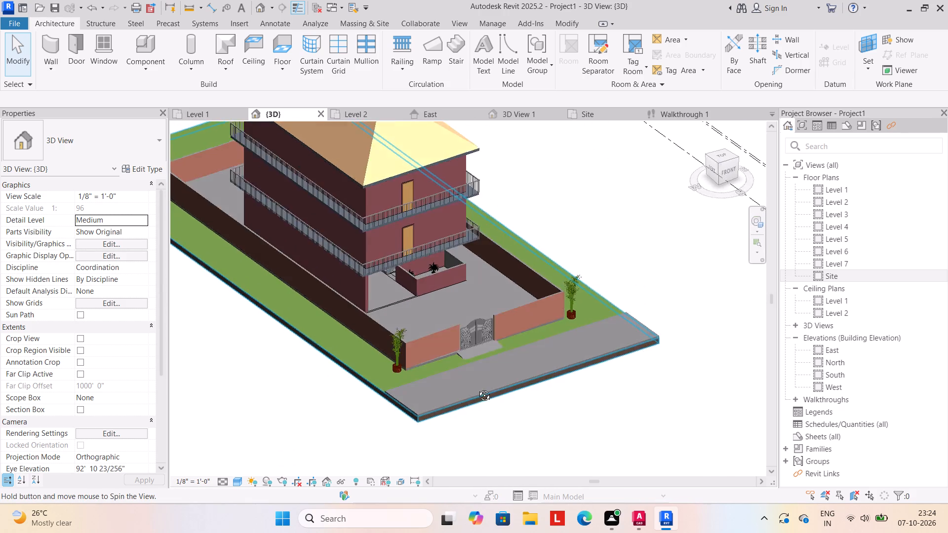
pyautogui.keyDown('shift'); pyautogui.moveTo(477, 388); pyautogui.dragTo(438, 346, button='middle'); pyautogui.keyUp('shift')
pyautogui.keyDown('shift'); pyautogui.scroll(1, 438, 348); pyautogui.keyUp('shift')
pyautogui.keyDown('shift'); pyautogui.moveTo(599, 422); pyautogui.dragTo(561, 401, button='middle'); pyautogui.keyUp('shift')
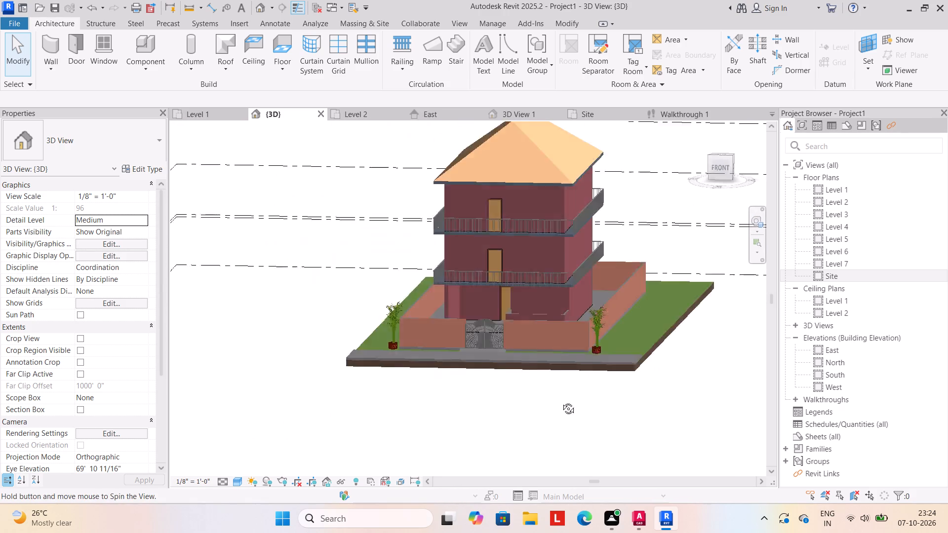
pyautogui.keyDown('shift'); pyautogui.moveTo(561, 401); pyautogui.dragTo(574, 376, button='middle'); pyautogui.keyUp('shift')
pyautogui.keyDown('shift'); pyautogui.moveTo(508, 397); pyautogui.dragTo(501, 429, button='middle'); pyautogui.keyUp('shift')
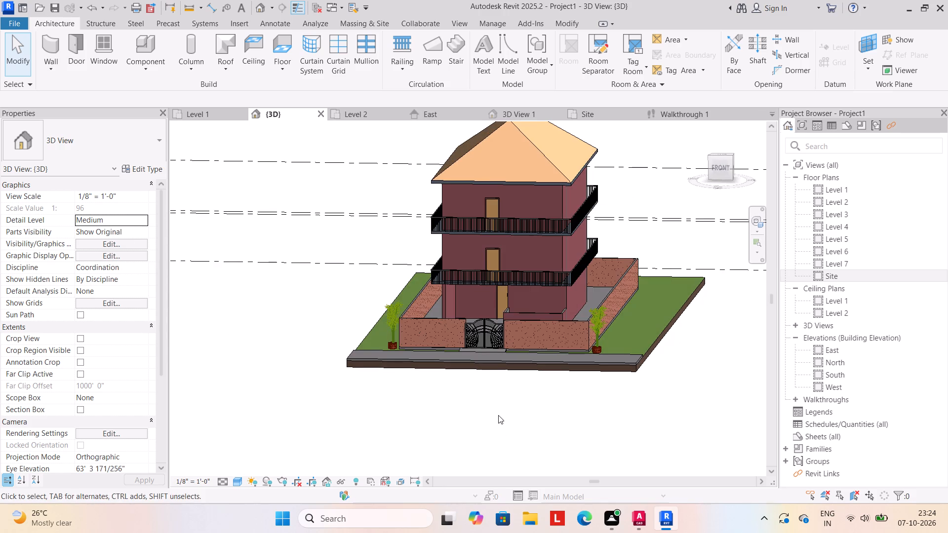
pyautogui.keyDown('shift'); pyautogui.moveTo(498, 415); pyautogui.dragTo(497, 444, button='middle'); pyautogui.keyUp('shift')
pyautogui.scroll(-2, 475, 395)
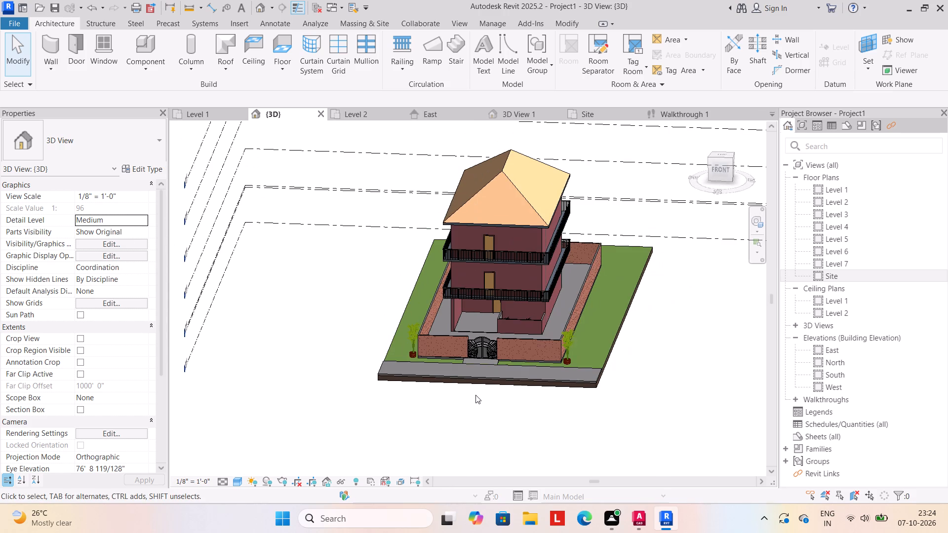
pyautogui.moveTo(469, 410); pyautogui.dragTo(459, 438, button='middle')
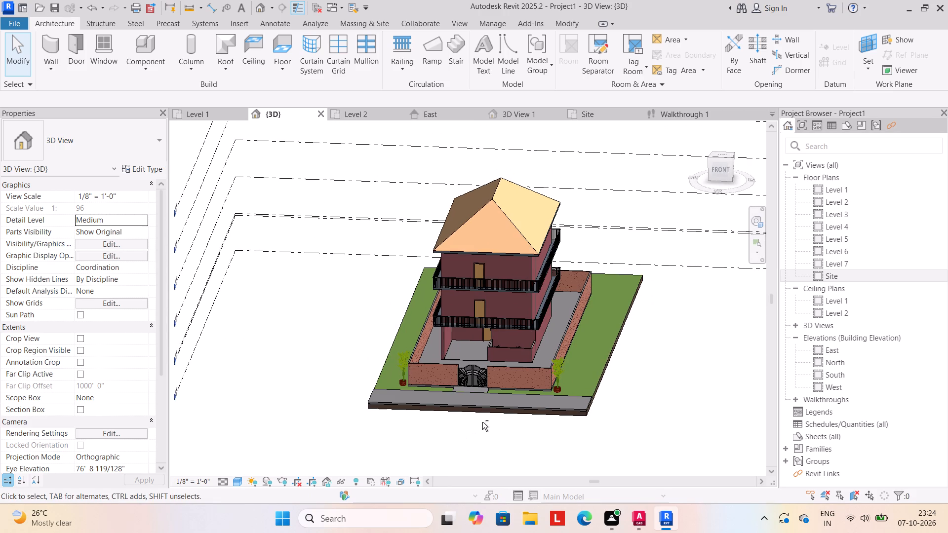
# Examine the house's front face, with its doors, balcony railings and entrance gate, both close up and as a whole.
pyautogui.keyDown('shift'); pyautogui.moveTo(502, 435); pyautogui.dragTo(515, 417, button='middle'); pyautogui.keyUp('shift')
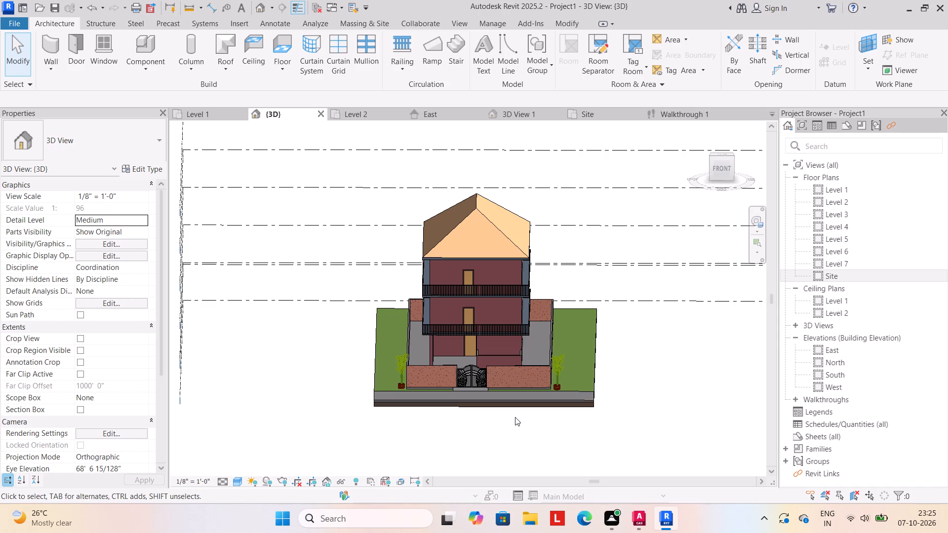
pyautogui.scroll(-1, 468, 440)
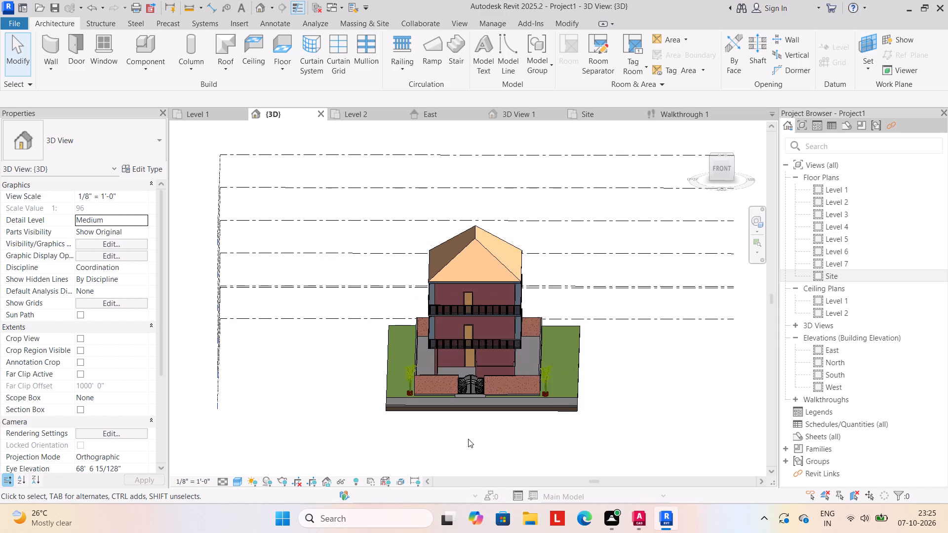
pyautogui.moveTo(468, 438); pyautogui.dragTo(458, 416, button='middle')
pyautogui.scroll(4, 458, 416)
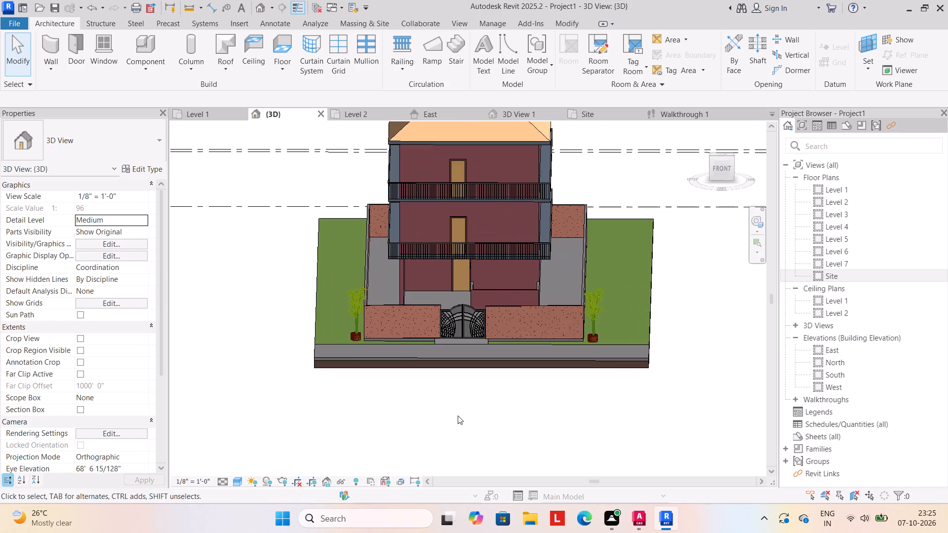
pyautogui.scroll(-3, 458, 416)
pyautogui.moveTo(458, 416); pyautogui.dragTo(454, 437, button='middle')
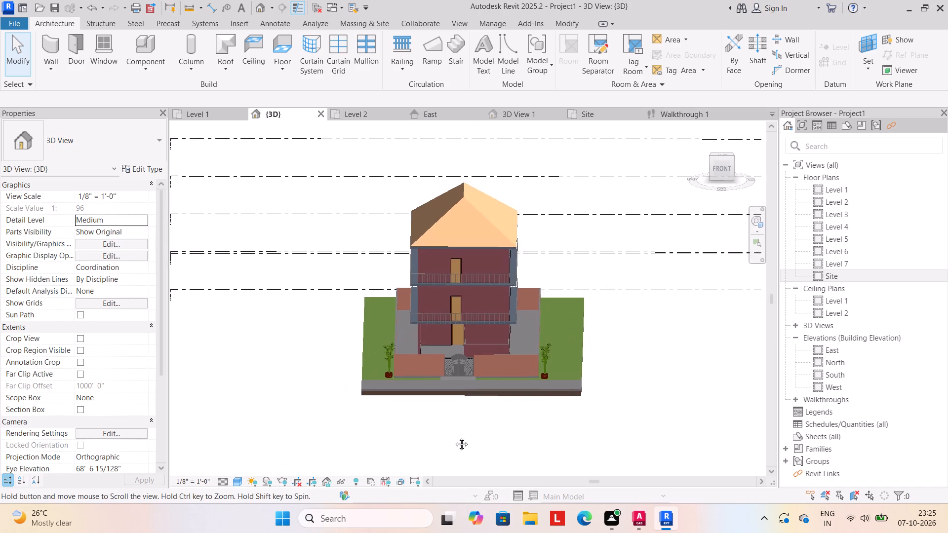
pyautogui.moveTo(454, 437); pyautogui.dragTo(453, 441, button='middle')
pyautogui.scroll(7, 453, 261)
# Inspect the hip roof over the top storey and its properties.
pyautogui.click(465, 256)
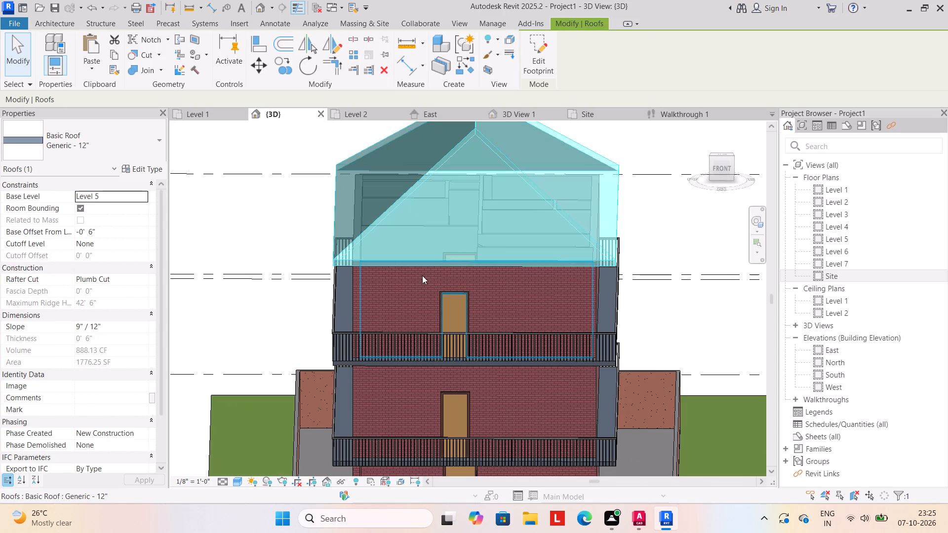
pyautogui.click(253, 313)
pyautogui.scroll(-4, 557, 319)
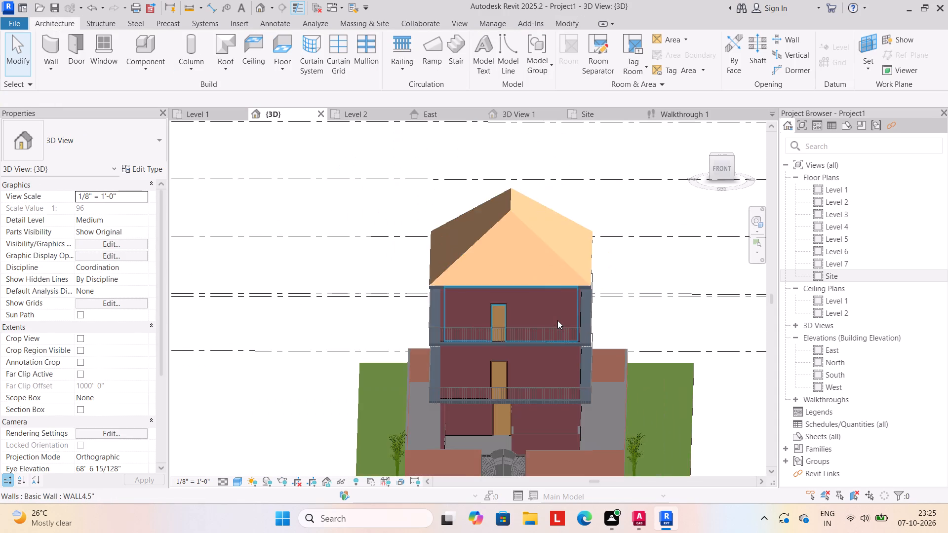
pyautogui.scroll(-4, 557, 320)
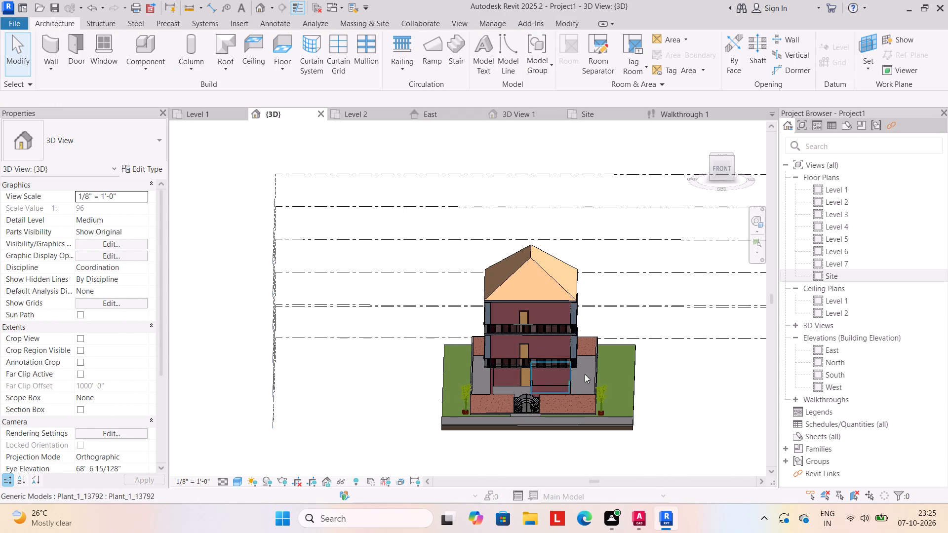
pyautogui.click(540, 271)
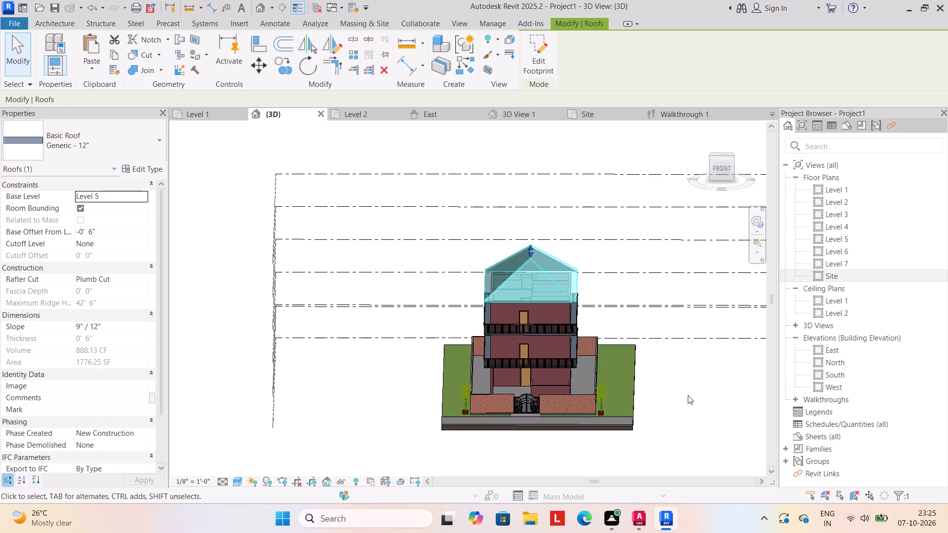
pyautogui.click(699, 401)
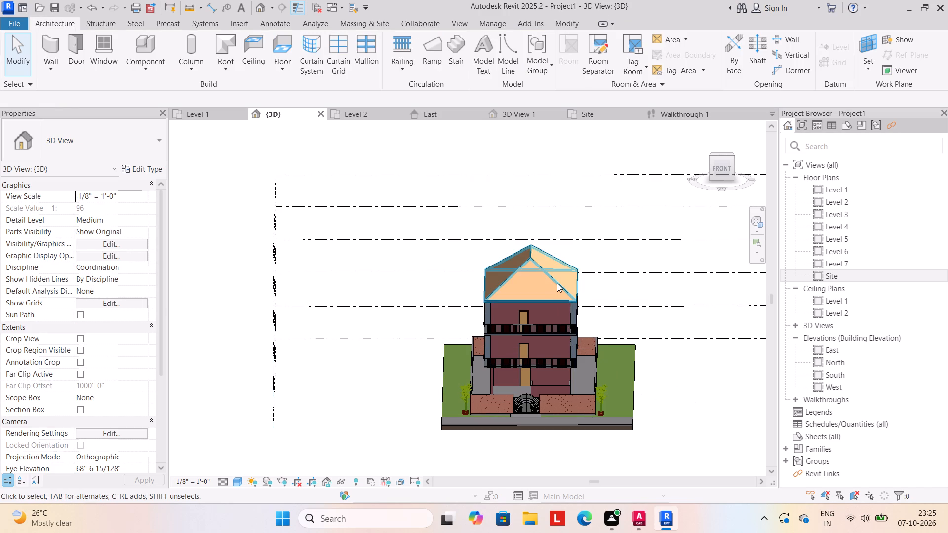
pyautogui.click(557, 283)
pyautogui.click(676, 379)
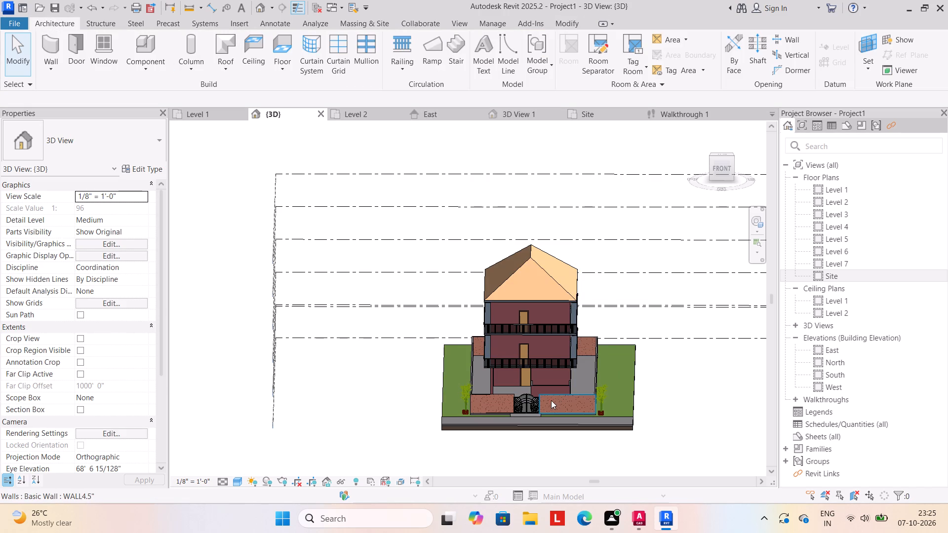
# Examine the whole house, compound wall, gate and plot in 3D from both sides, from above and from ground level.
pyautogui.keyDown('shift'); pyautogui.moveTo(455, 408); pyautogui.dragTo(533, 375, button='middle'); pyautogui.keyUp('shift')
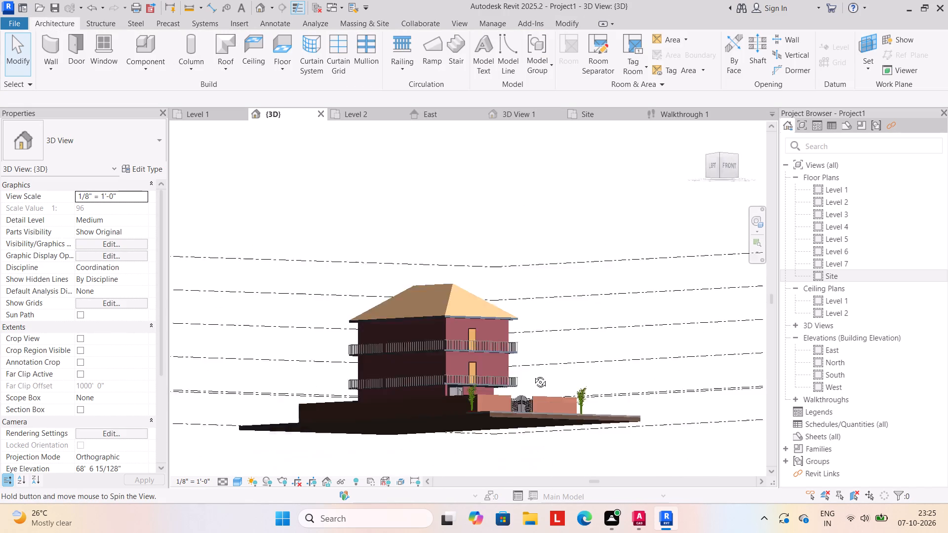
pyautogui.keyDown('shift'); pyautogui.moveTo(533, 375); pyautogui.dragTo(513, 432, button='middle'); pyautogui.keyUp('shift')
pyautogui.keyDown('shift'); pyautogui.moveTo(590, 426); pyautogui.dragTo(443, 444, button='middle'); pyautogui.keyUp('shift')
pyautogui.keyDown('shift'); pyautogui.scroll(1, 585, 381); pyautogui.keyUp('shift')
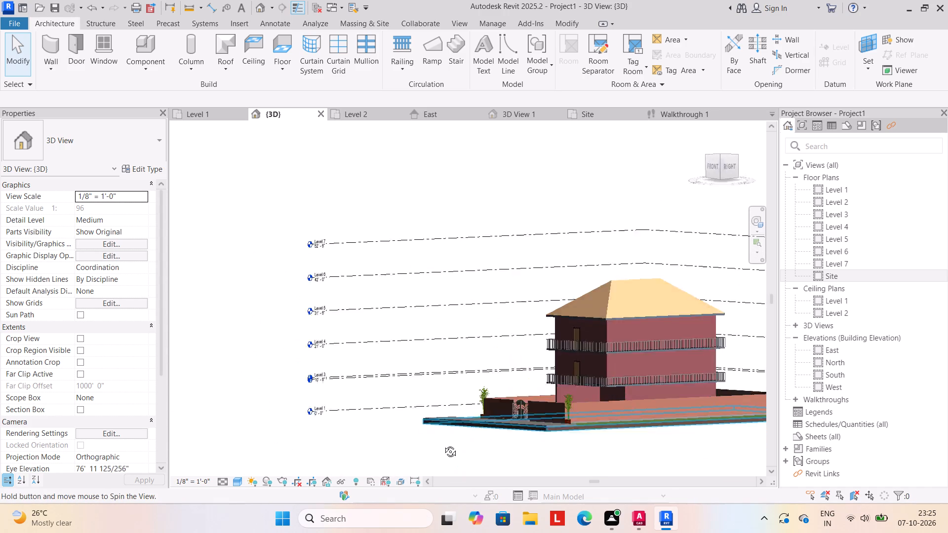
pyautogui.keyDown('shift'); pyautogui.moveTo(443, 444); pyautogui.dragTo(556, 358, button='middle'); pyautogui.keyUp('shift')
pyautogui.keyDown('shift'); pyautogui.scroll(1, 538, 369); pyautogui.keyUp('shift')
pyautogui.keyDown('shift'); pyautogui.moveTo(538, 369); pyautogui.dragTo(521, 497, button='middle'); pyautogui.keyUp('shift')
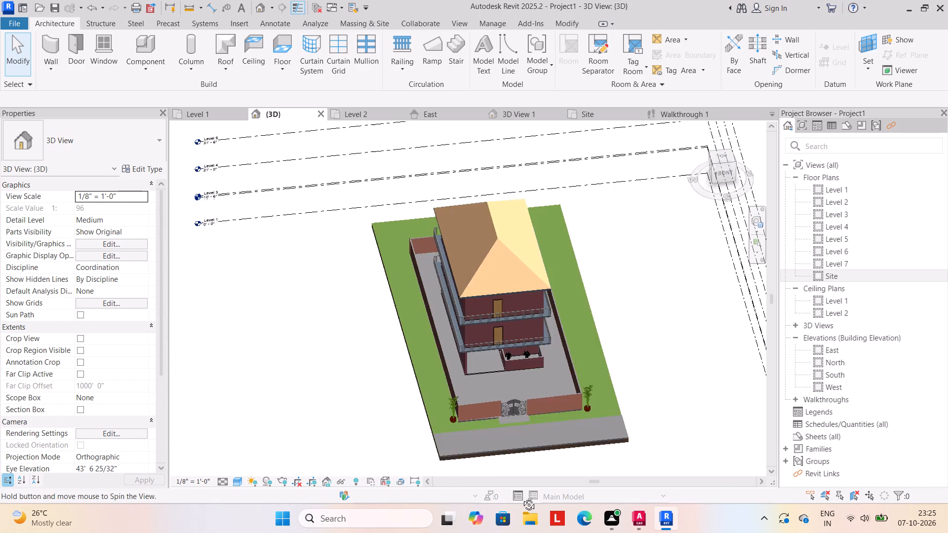
pyautogui.keyDown('shift'); pyautogui.moveTo(521, 497); pyautogui.dragTo(472, 318, button='middle'); pyautogui.keyUp('shift')
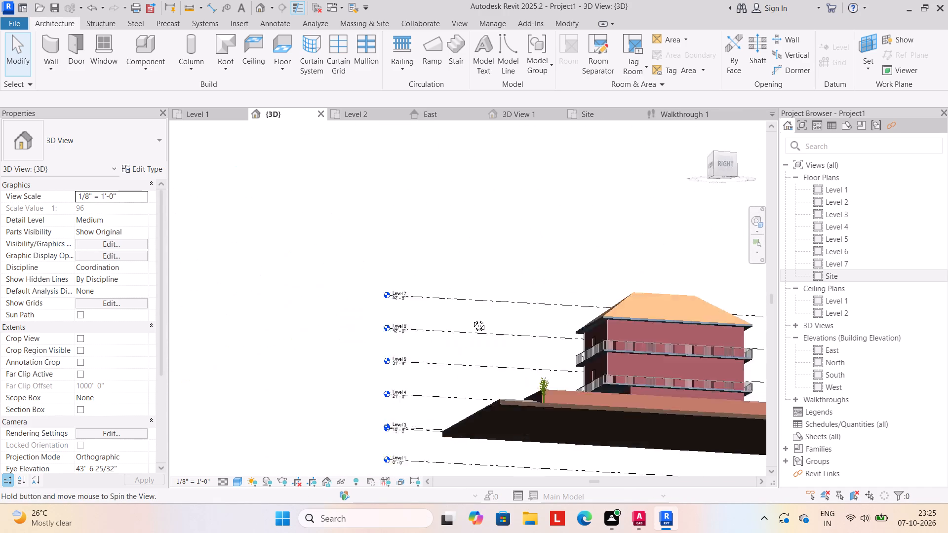
pyautogui.keyDown('shift'); pyautogui.moveTo(472, 318); pyautogui.dragTo(550, 443, button='middle'); pyautogui.keyUp('shift')
pyautogui.keyDown('shift'); pyautogui.moveTo(640, 376); pyautogui.dragTo(615, 445, button='middle'); pyautogui.keyUp('shift')
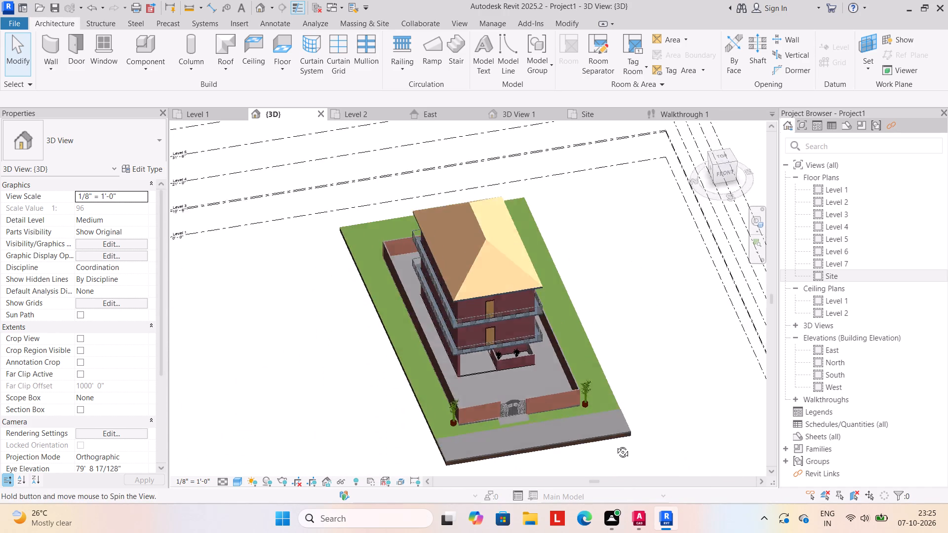
pyautogui.keyDown('shift'); pyautogui.moveTo(615, 445); pyautogui.dragTo(618, 387, button='middle'); pyautogui.keyUp('shift')
pyautogui.keyDown('shift'); pyautogui.moveTo(695, 414); pyautogui.dragTo(693, 407, button='middle'); pyautogui.keyUp('shift')
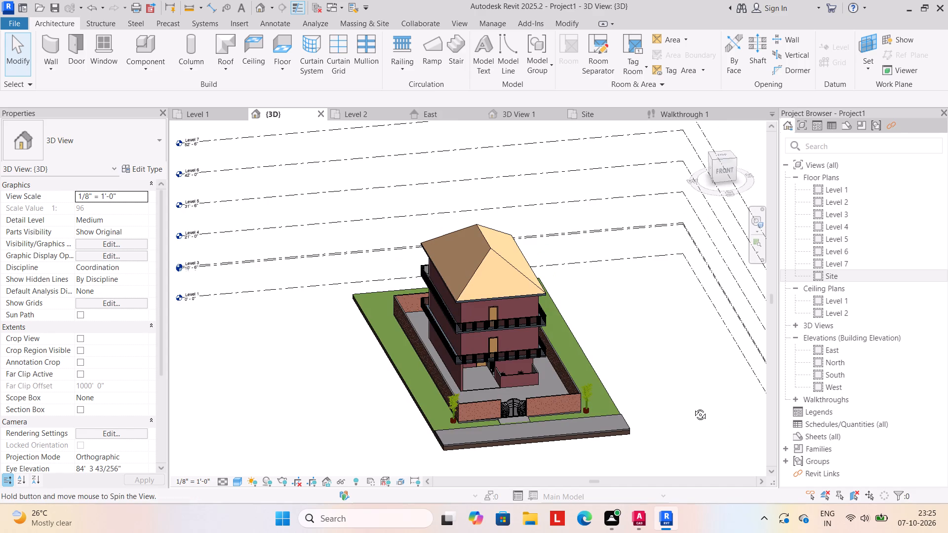
pyautogui.keyDown('shift'); pyautogui.moveTo(693, 407); pyautogui.dragTo(686, 365, button='middle'); pyautogui.keyUp('shift')
pyautogui.scroll(1, 686, 365)
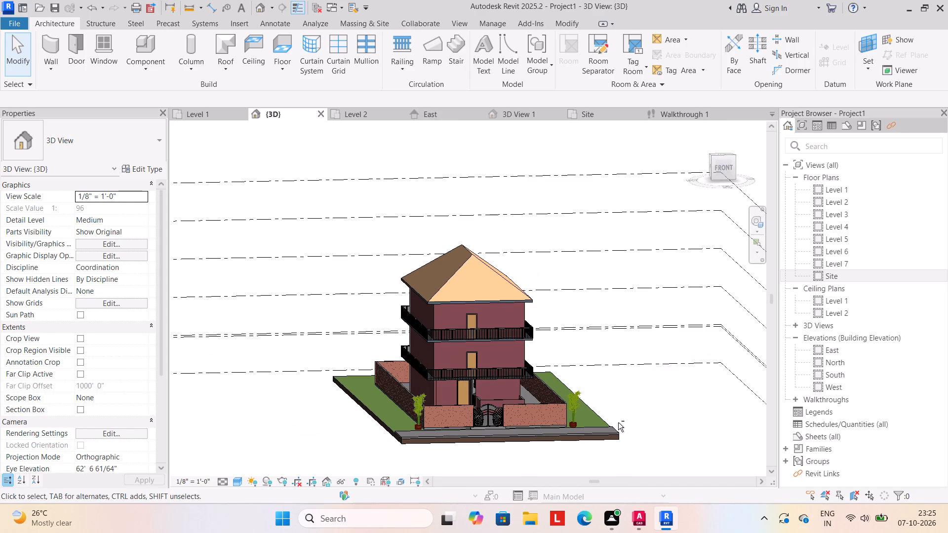
# Examine the front face's brick walls, doors and two balcony railings up close in 3D.
pyautogui.keyDown('shift'); pyautogui.moveTo(618, 422); pyautogui.dragTo(605, 383, button='middle'); pyautogui.keyUp('shift')
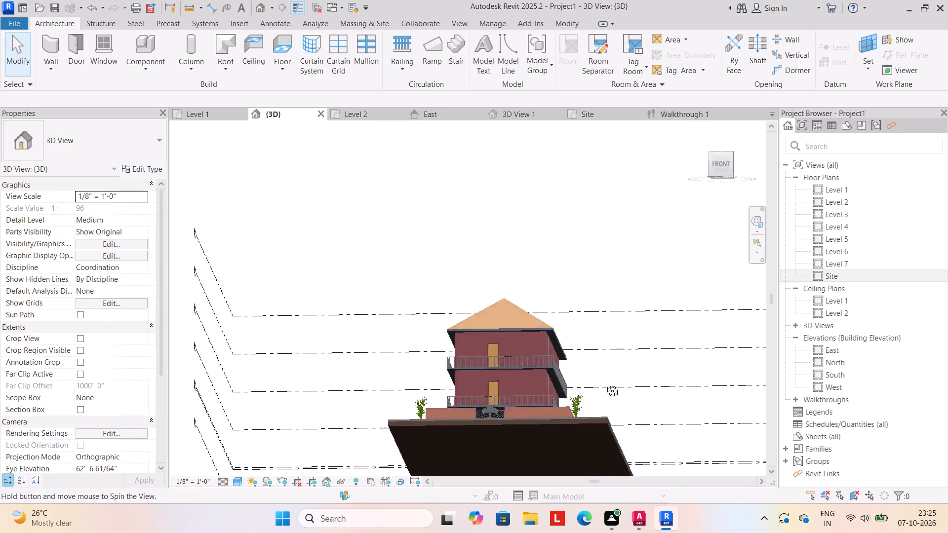
pyautogui.keyDown('shift'); pyautogui.moveTo(605, 383); pyautogui.dragTo(602, 435, button='middle'); pyautogui.keyUp('shift')
pyautogui.scroll(6, 499, 358)
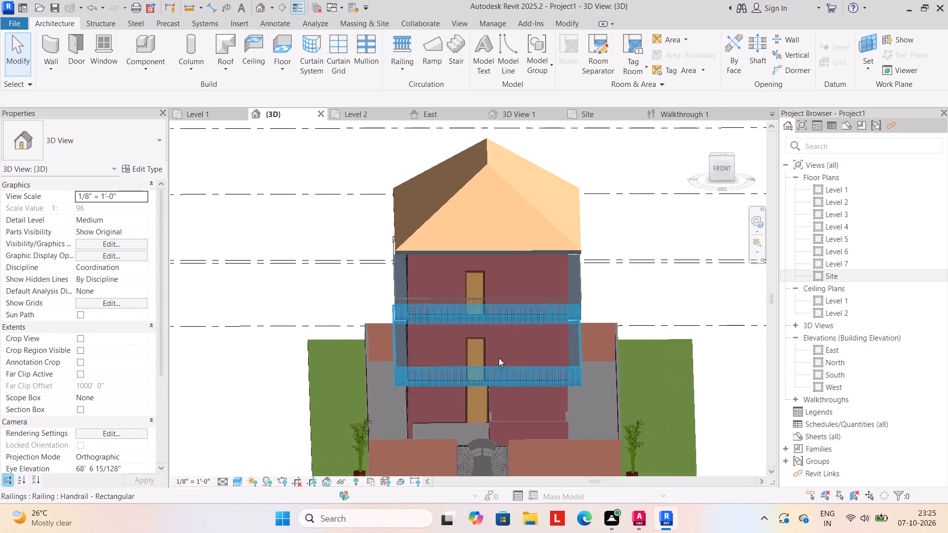
pyautogui.scroll(1, 499, 358)
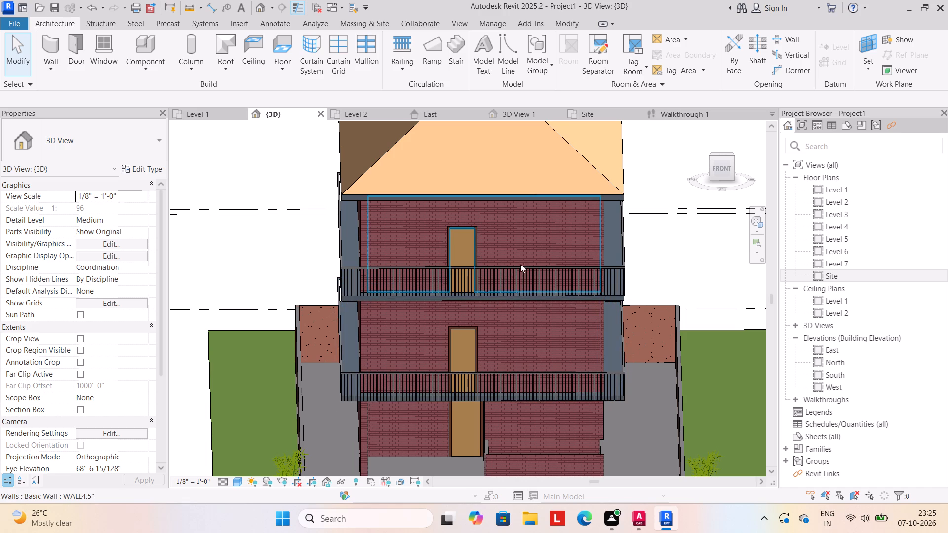
pyautogui.scroll(-4, 695, 386)
# Examine the front and right side of the house in 3D, including the balconies, compound wall and entrance gate.
pyautogui.keyDown('shift'); pyautogui.moveTo(695, 386); pyautogui.dragTo(664, 393, button='middle'); pyautogui.keyUp('shift')
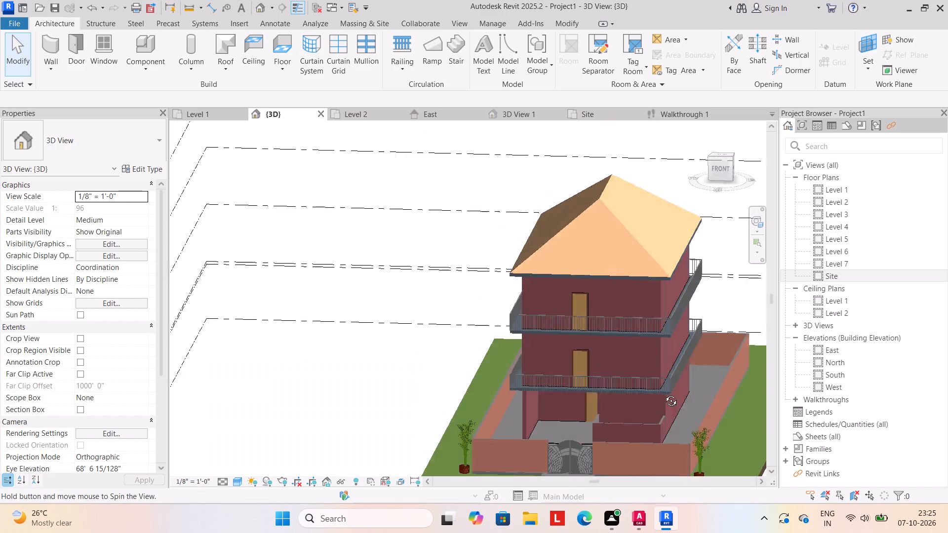
pyautogui.keyDown('shift'); pyautogui.moveTo(664, 393); pyautogui.dragTo(695, 361, button='middle'); pyautogui.keyUp('shift')
pyautogui.scroll(-2, 695, 361)
pyautogui.moveTo(695, 361); pyautogui.dragTo(636, 286, button='middle')
pyautogui.keyDown('shift'); pyautogui.moveTo(599, 335); pyautogui.dragTo(395, 376, button='middle'); pyautogui.keyUp('shift')
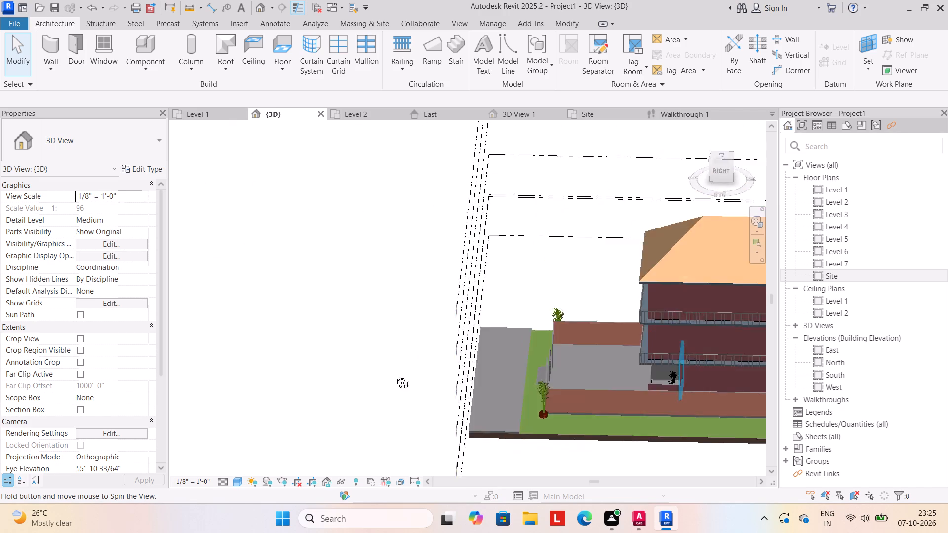
pyautogui.keyDown('shift'); pyautogui.moveTo(395, 376); pyautogui.dragTo(603, 395, button='middle'); pyautogui.keyUp('shift')
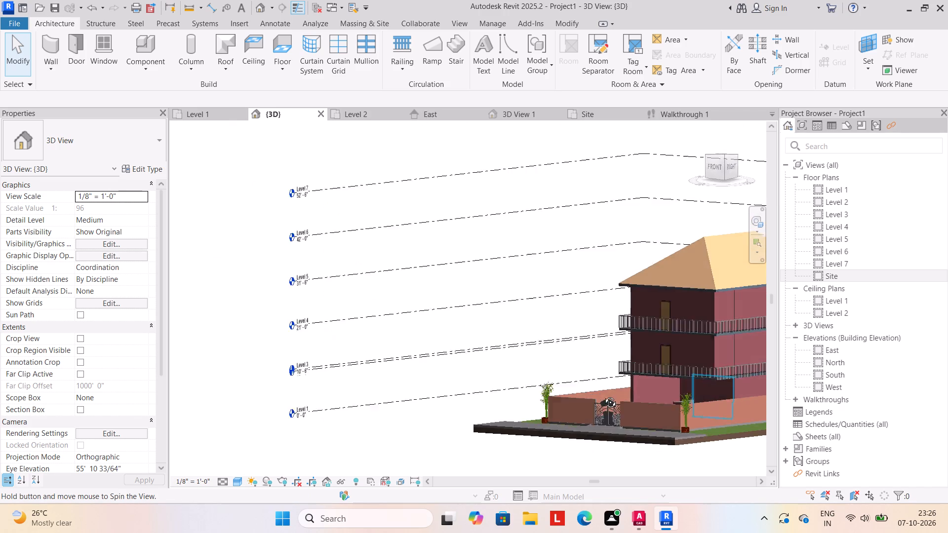
pyautogui.keyDown('shift'); pyautogui.moveTo(603, 395); pyautogui.dragTo(637, 395, button='middle'); pyautogui.keyUp('shift')
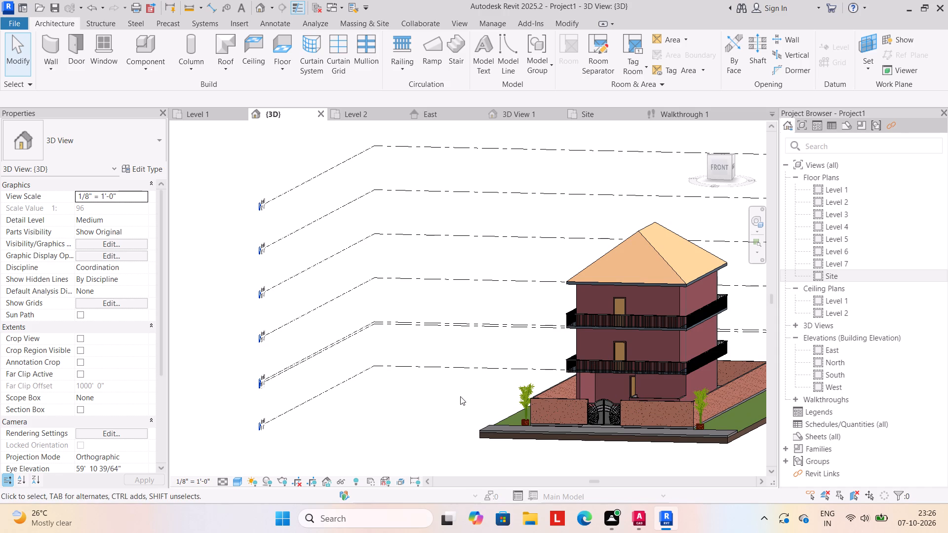
pyautogui.scroll(-2, 458, 398)
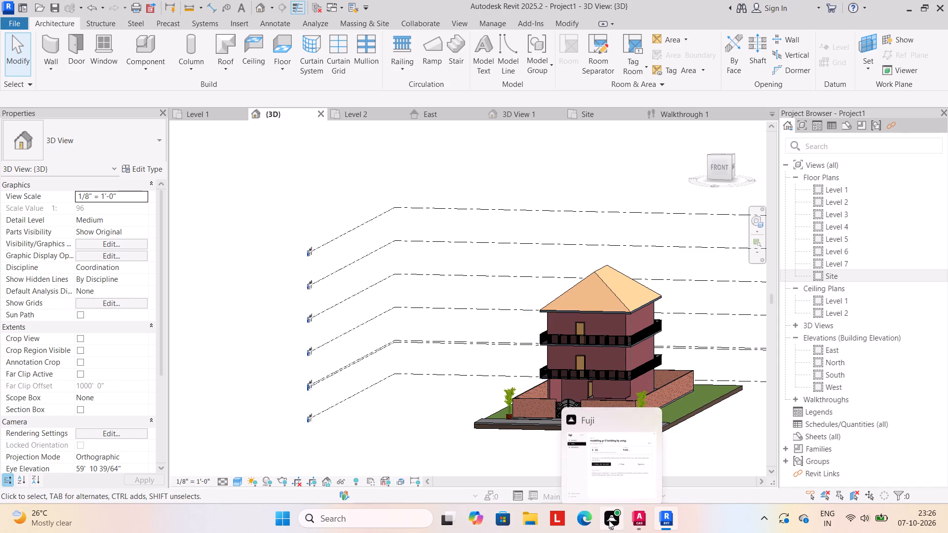
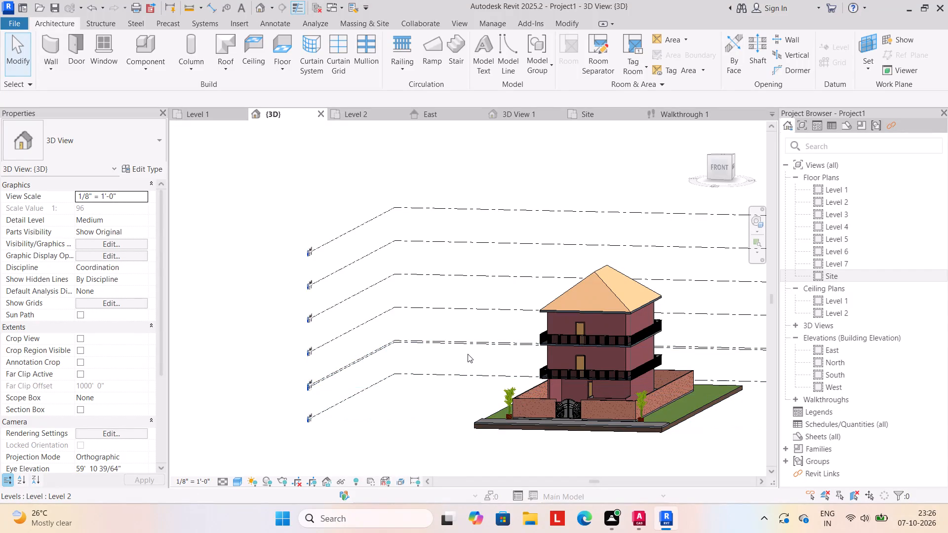
# Examine the entrance gate, front compound wall, potted plants and paved strip up close in 3D.
pyautogui.scroll(-2, 467, 354)
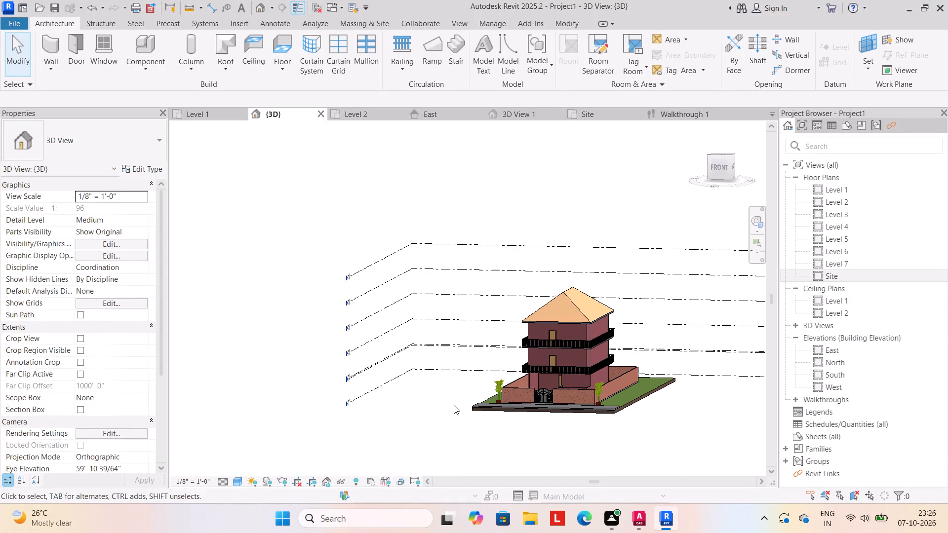
pyautogui.moveTo(454, 405); pyautogui.dragTo(450, 387, button='middle')
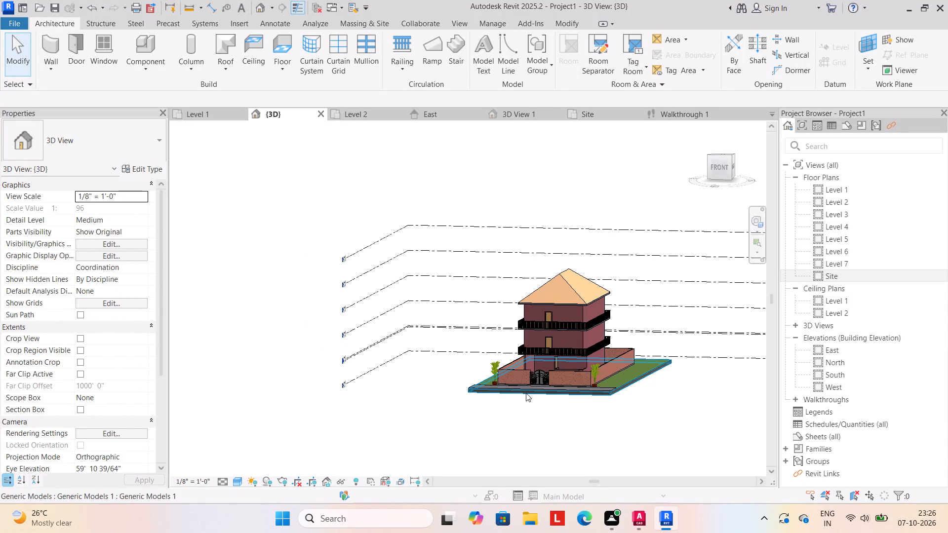
pyautogui.scroll(-1, 577, 411)
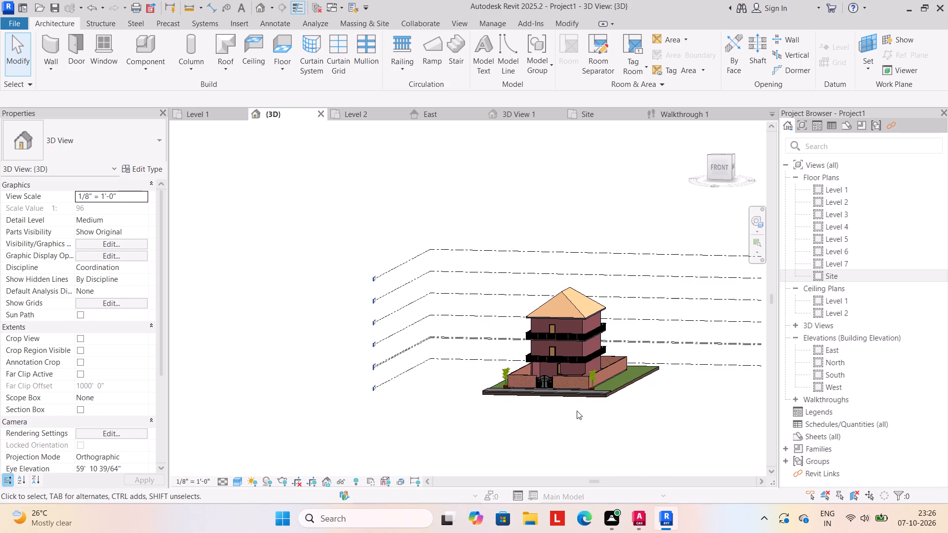
pyautogui.scroll(5, 577, 411)
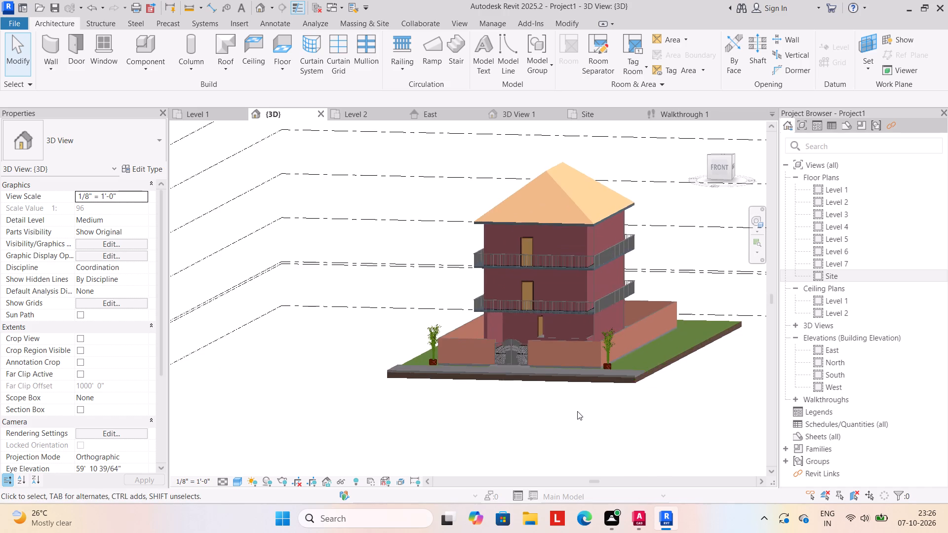
pyautogui.scroll(5, 577, 411)
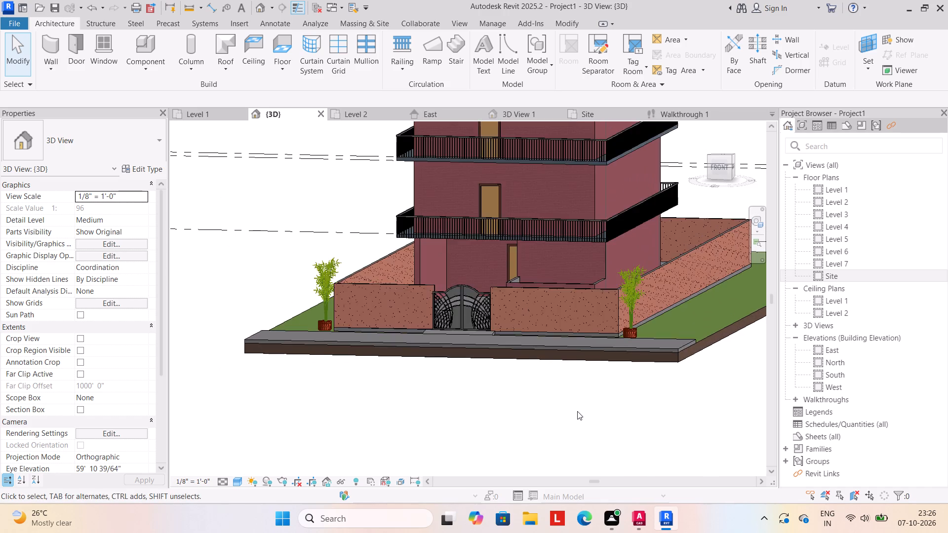
pyautogui.scroll(1, 577, 411)
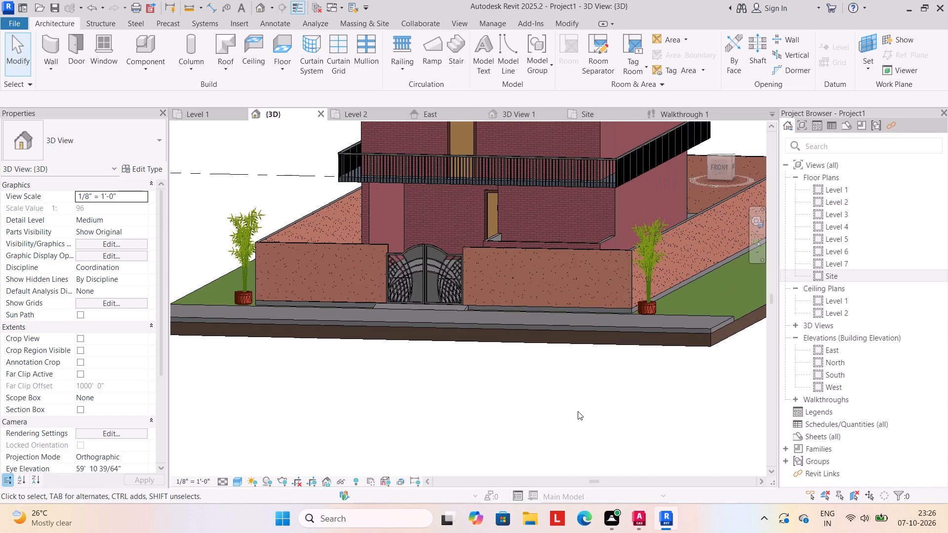
pyautogui.scroll(4, 578, 411)
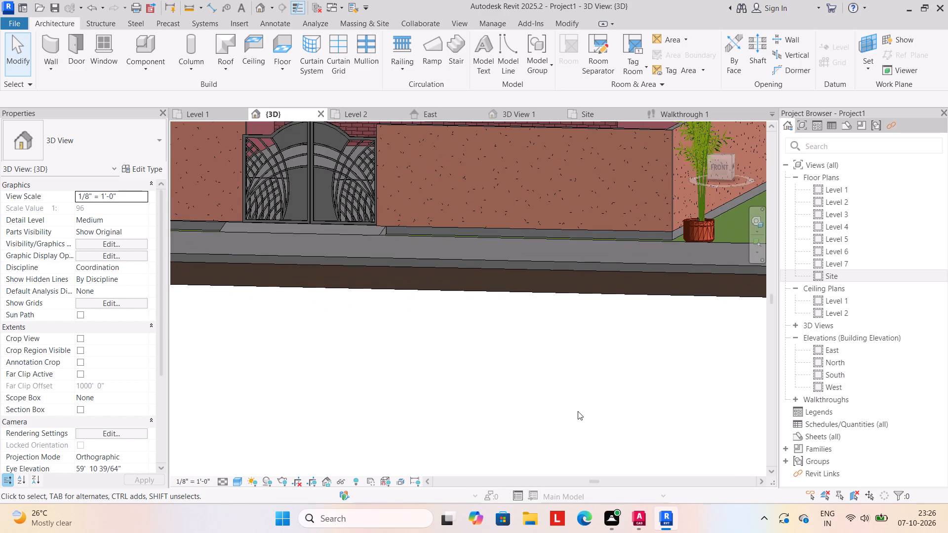
pyautogui.scroll(-5, 578, 411)
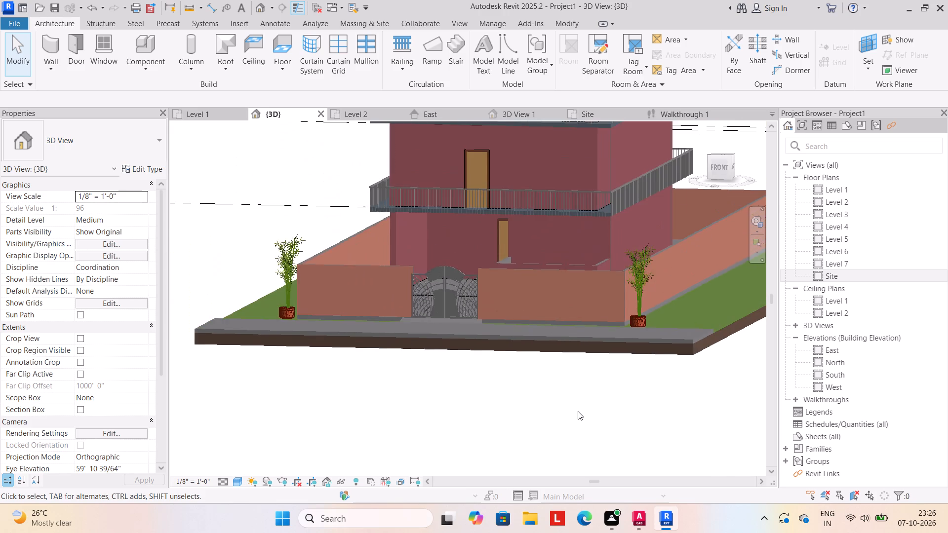
pyautogui.scroll(-4, 578, 411)
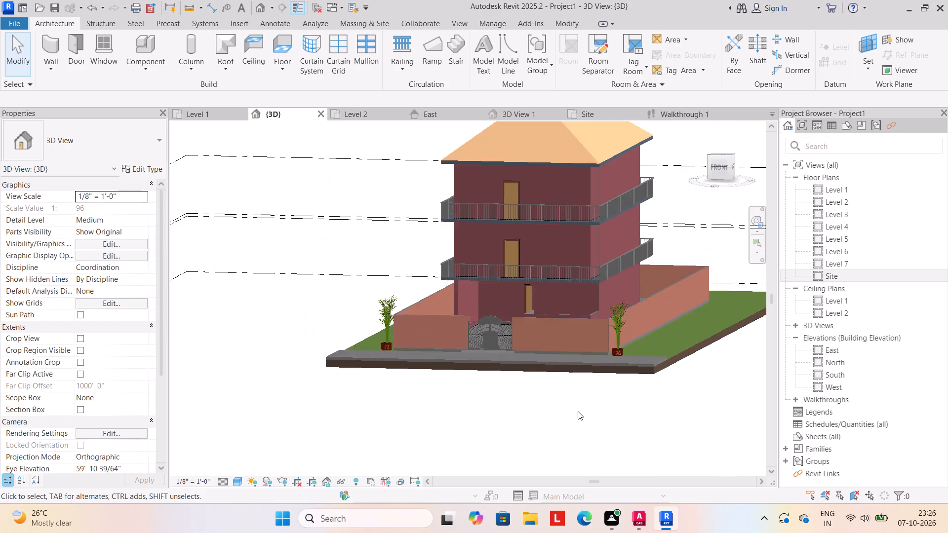
pyautogui.scroll(-6, 578, 411)
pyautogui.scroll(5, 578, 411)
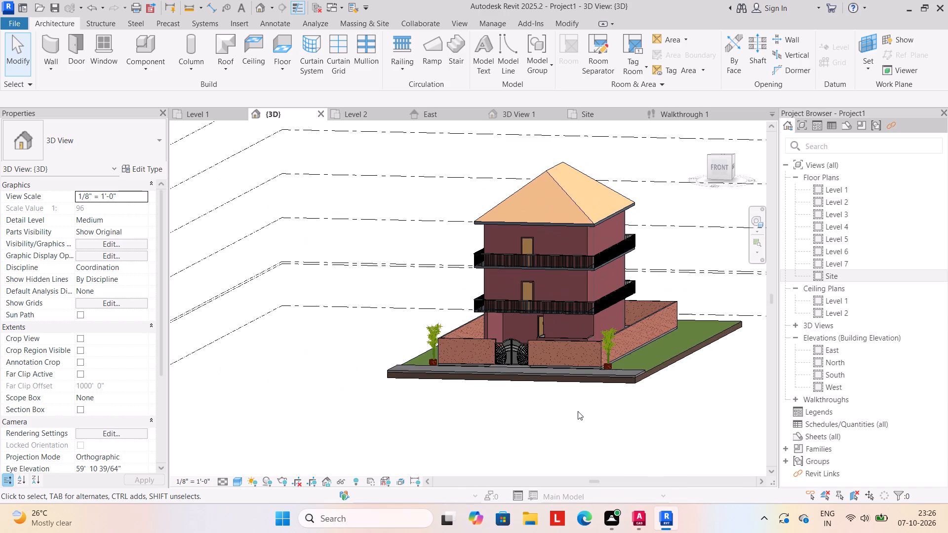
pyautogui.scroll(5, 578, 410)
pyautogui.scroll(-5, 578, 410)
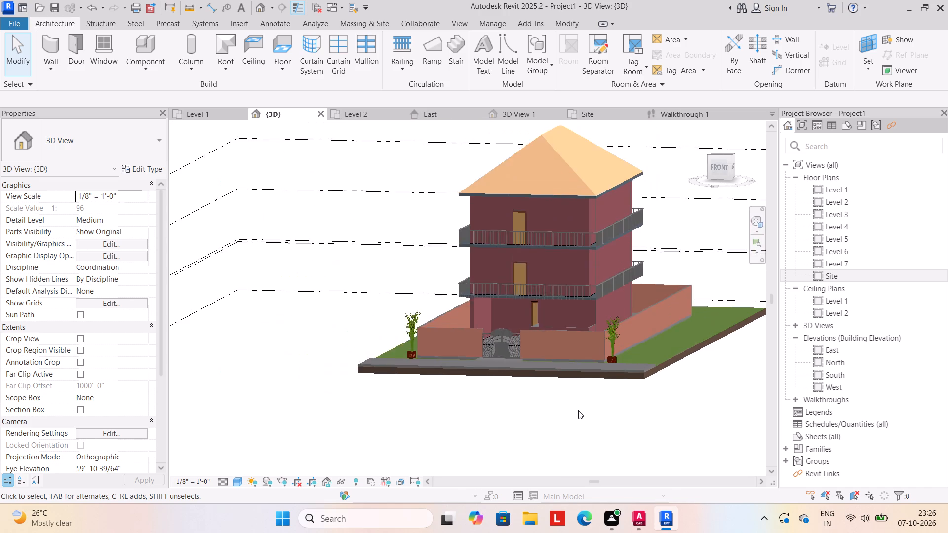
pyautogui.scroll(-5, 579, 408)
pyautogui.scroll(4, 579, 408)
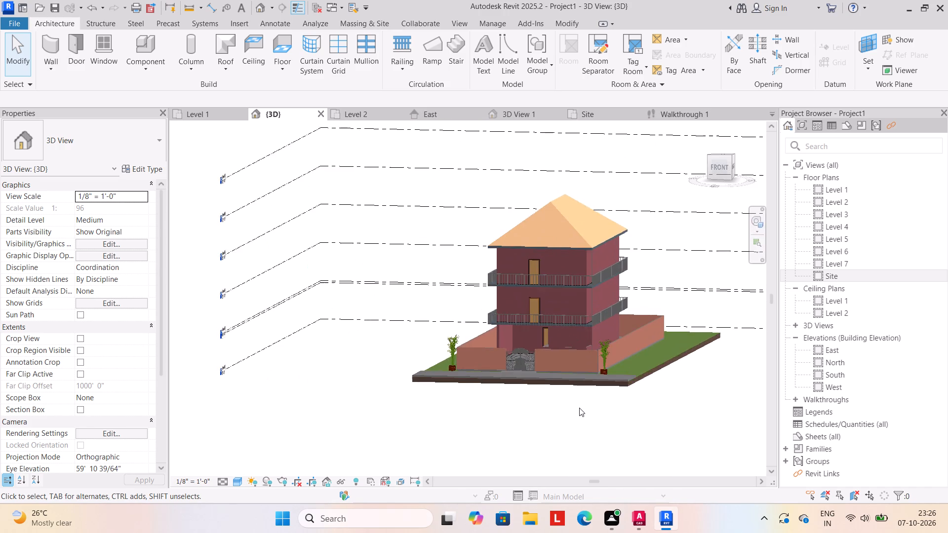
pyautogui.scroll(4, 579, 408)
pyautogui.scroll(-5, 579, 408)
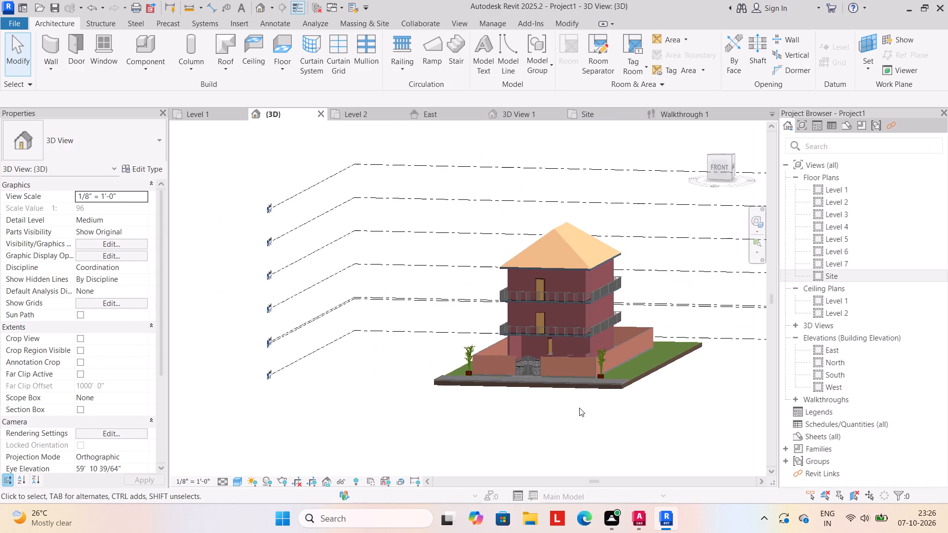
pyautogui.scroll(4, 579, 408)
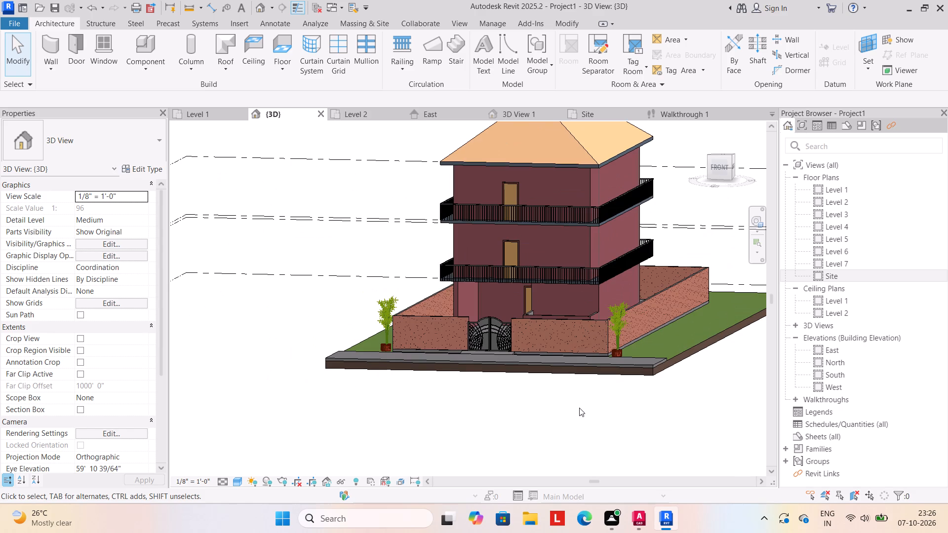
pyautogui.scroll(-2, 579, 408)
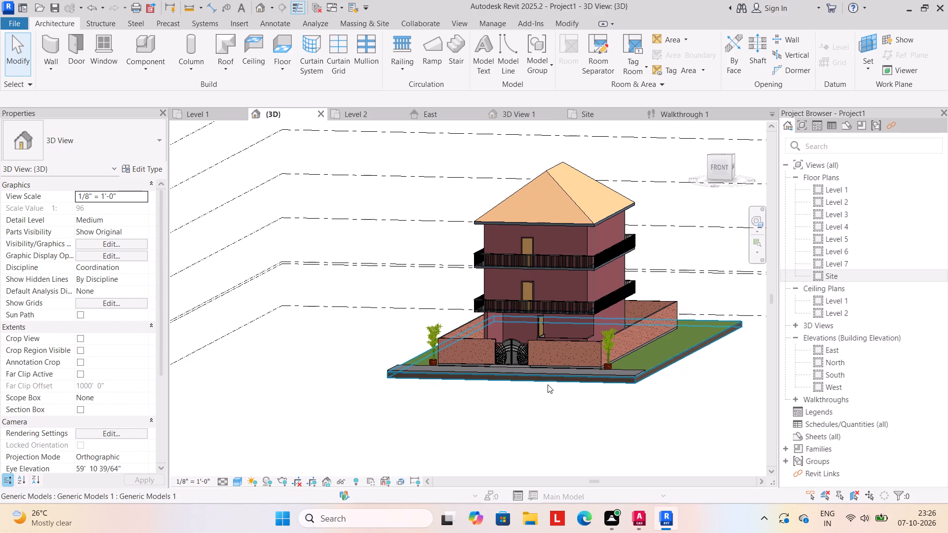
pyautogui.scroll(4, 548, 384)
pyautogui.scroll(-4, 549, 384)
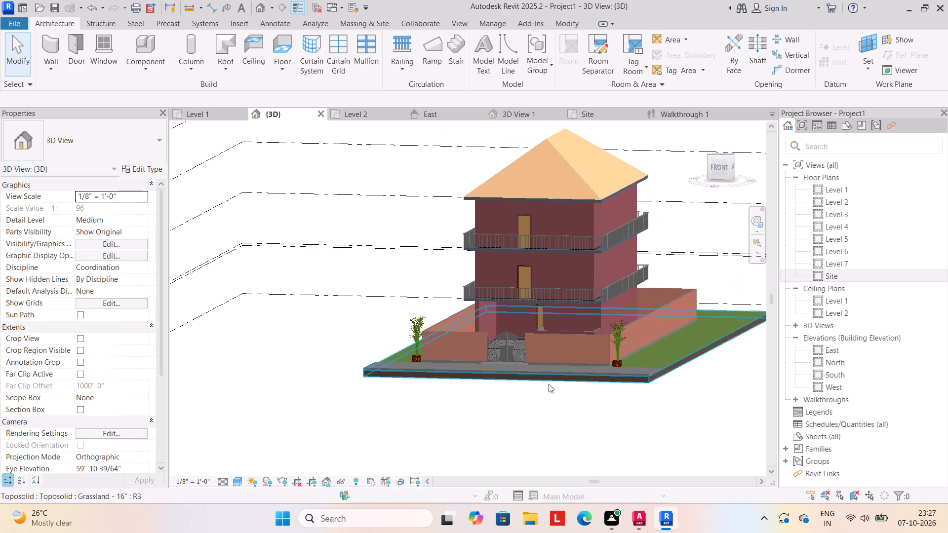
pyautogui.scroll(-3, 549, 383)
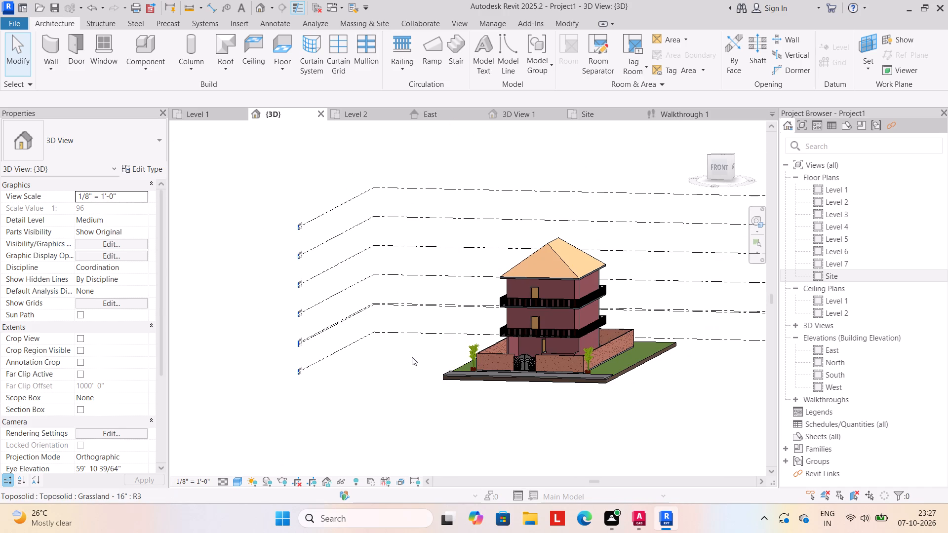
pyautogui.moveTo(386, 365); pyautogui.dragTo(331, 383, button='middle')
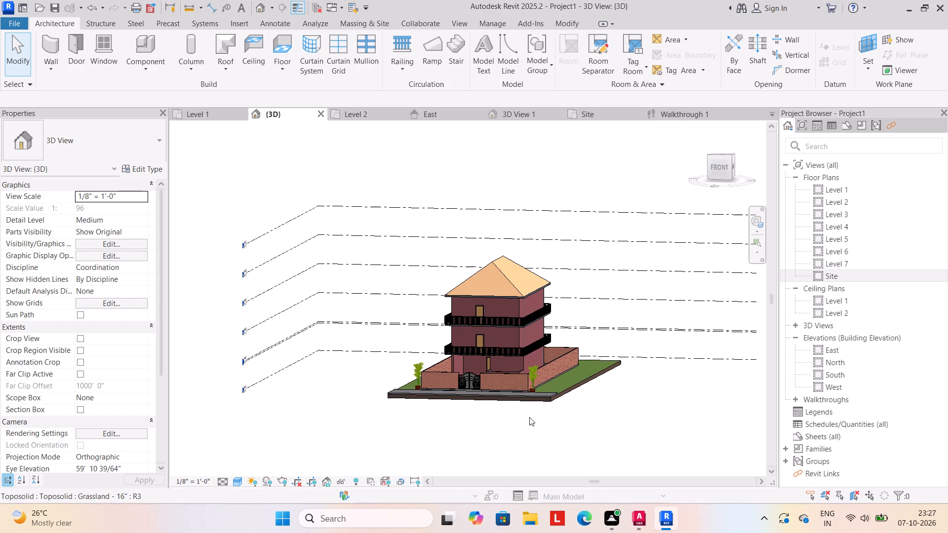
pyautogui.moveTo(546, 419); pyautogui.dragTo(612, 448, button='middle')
# Examine the front-right corner of the plot up close, including the potted plant, paved strip and ground edge.
pyautogui.scroll(1, 613, 447)
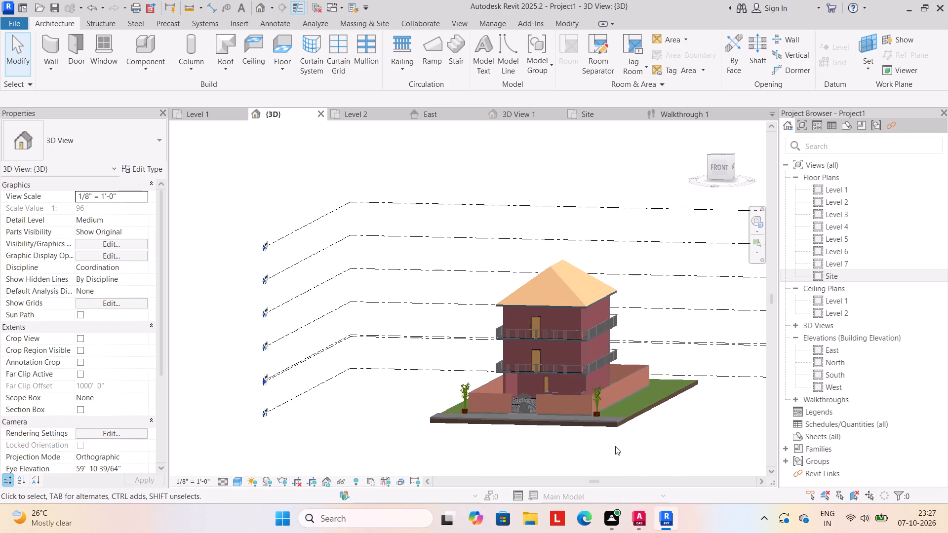
pyautogui.scroll(9, 615, 446)
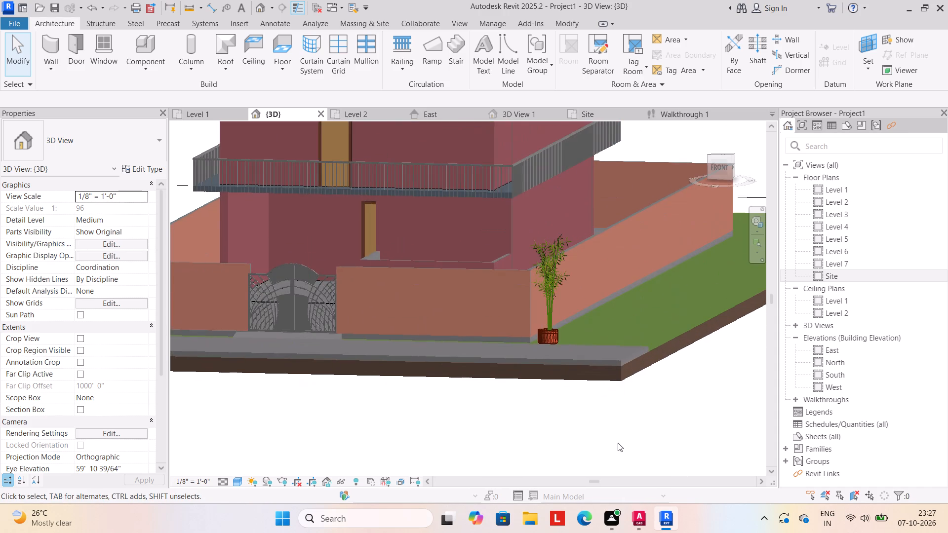
pyautogui.scroll(1, 618, 443)
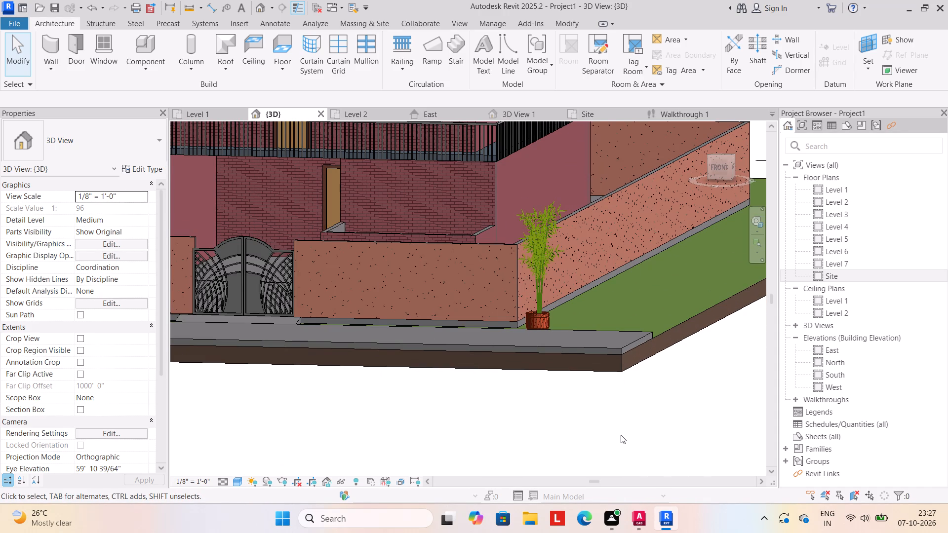
pyautogui.scroll(1, 621, 435)
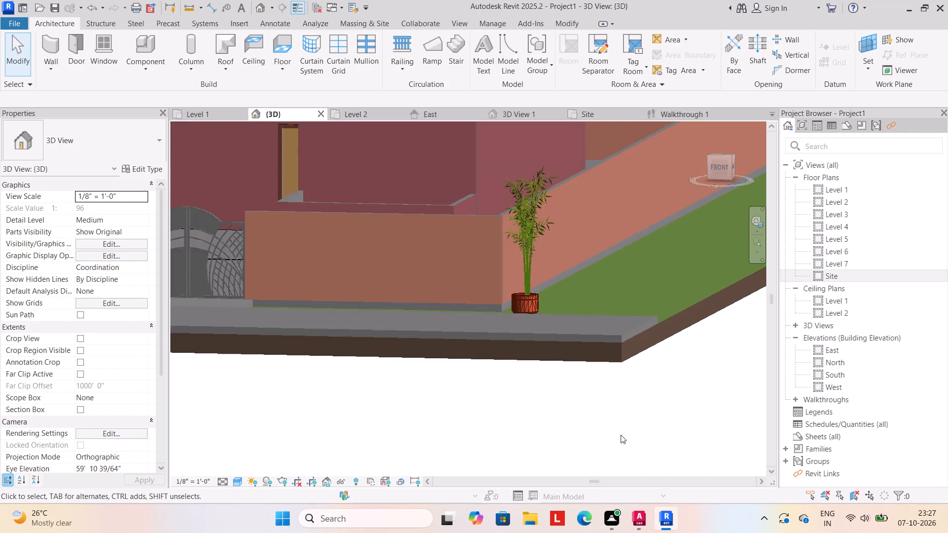
pyautogui.scroll(5, 621, 435)
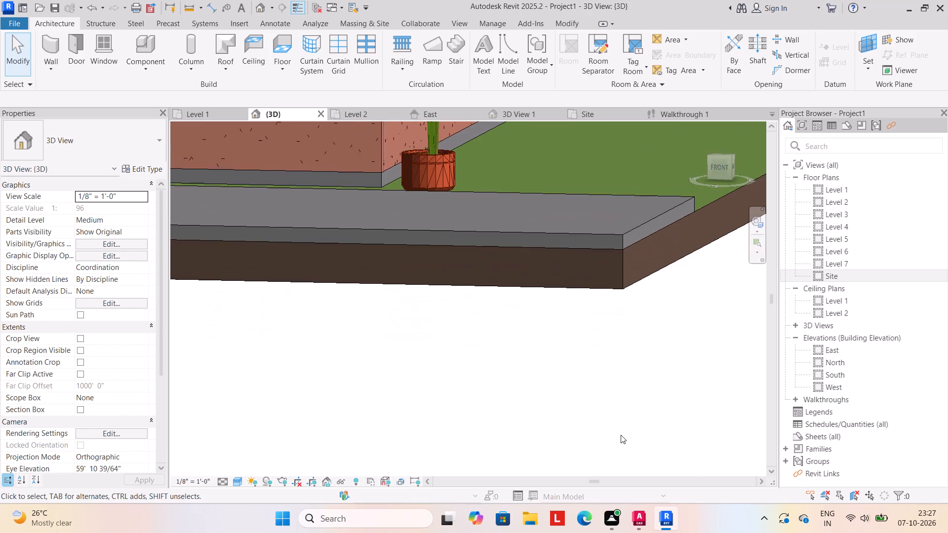
pyautogui.scroll(-9, 621, 435)
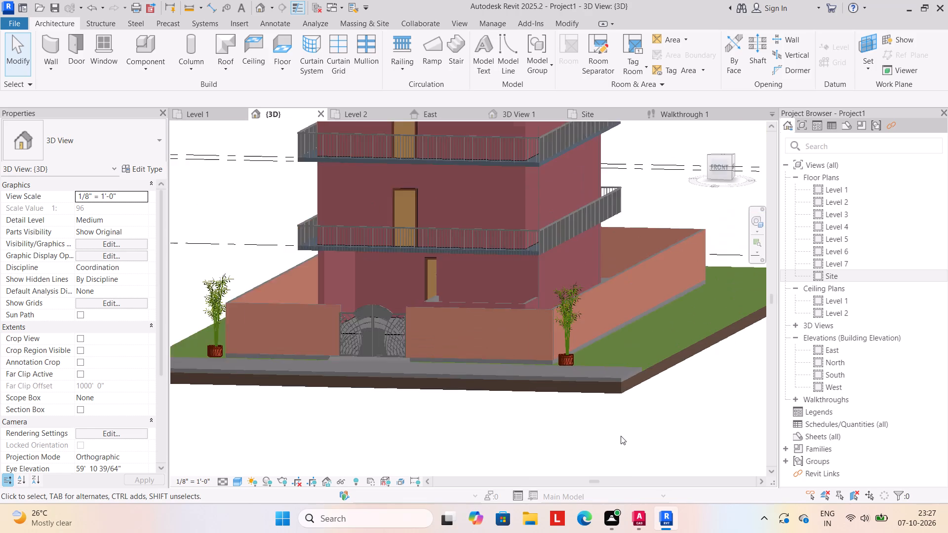
pyautogui.scroll(-6, 621, 436)
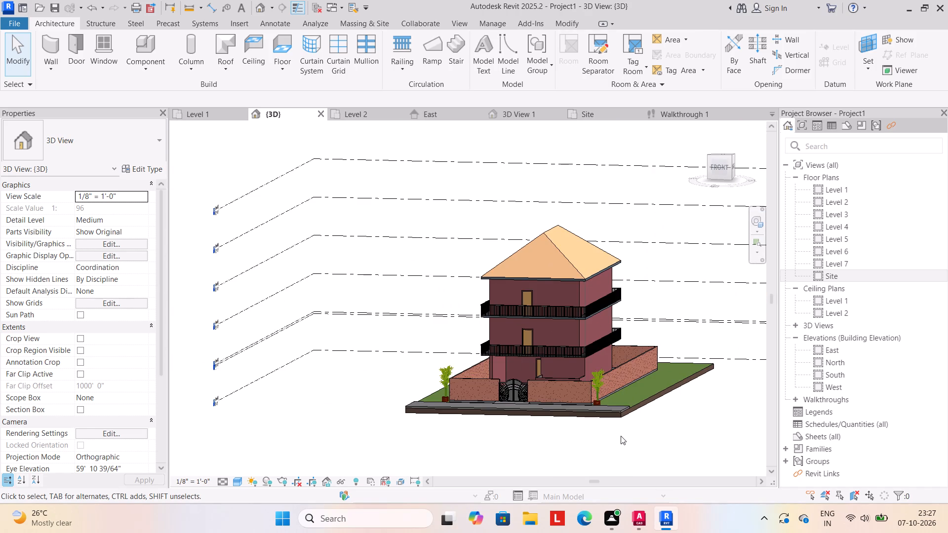
# Inspect the paved strip along the front of the plot and its properties, leaving it unselected.
pyautogui.scroll(2, 621, 436)
pyautogui.scroll(-2, 621, 436)
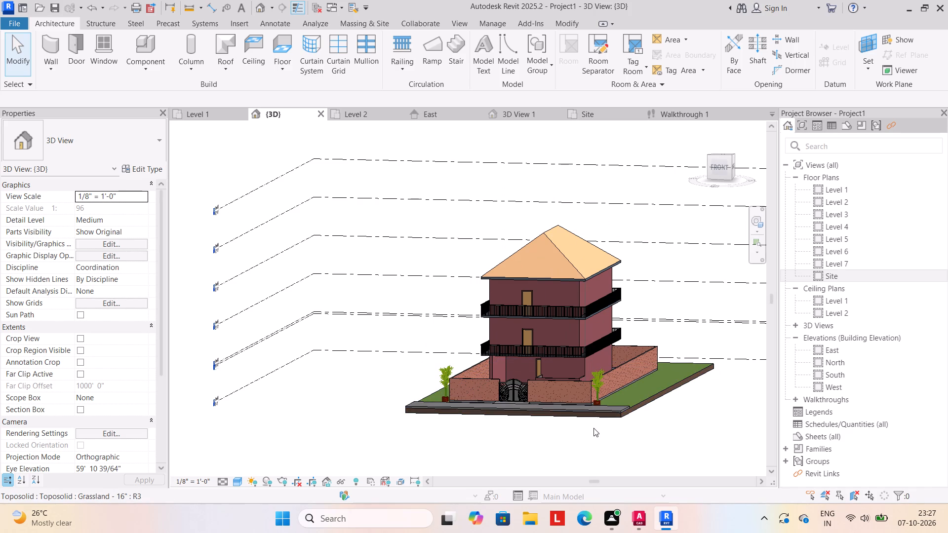
pyautogui.scroll(1, 607, 421)
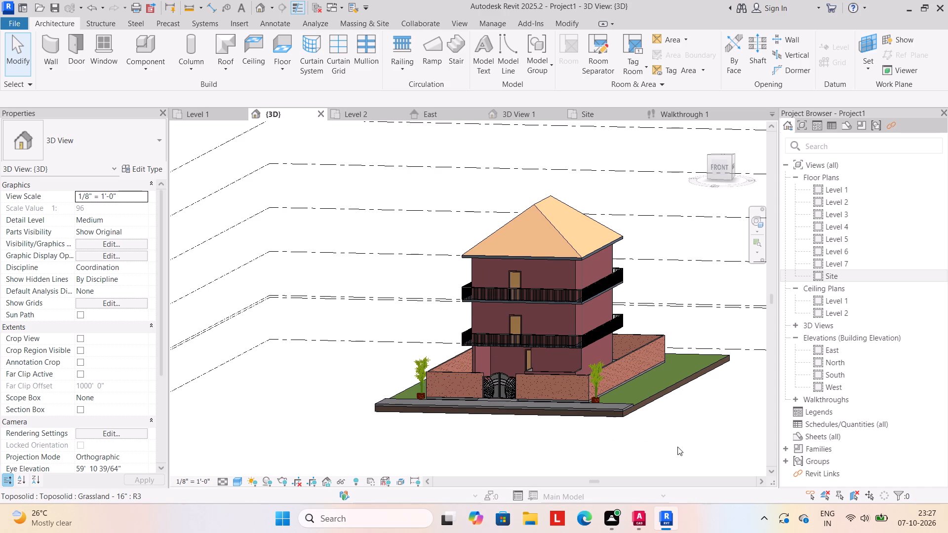
pyautogui.scroll(4, 677, 447)
pyautogui.scroll(-2, 678, 447)
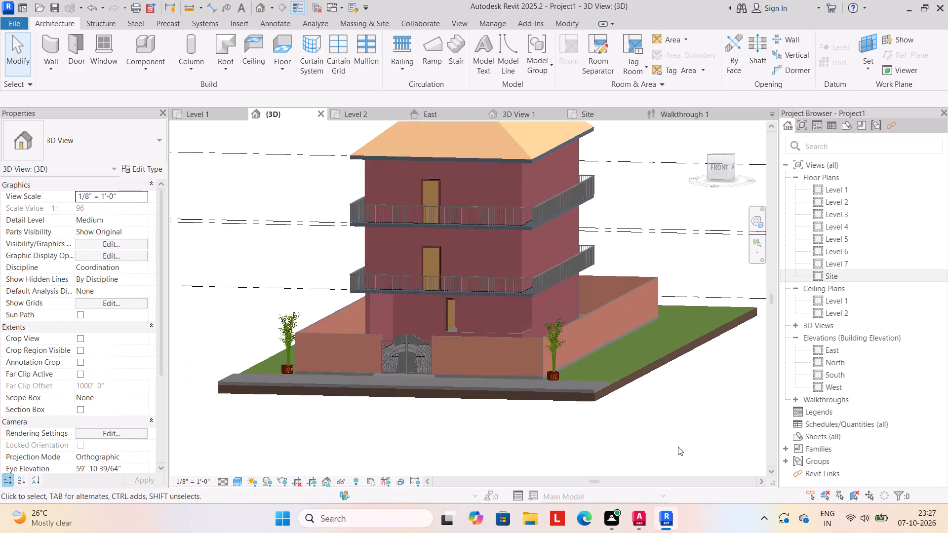
pyautogui.scroll(-2, 678, 447)
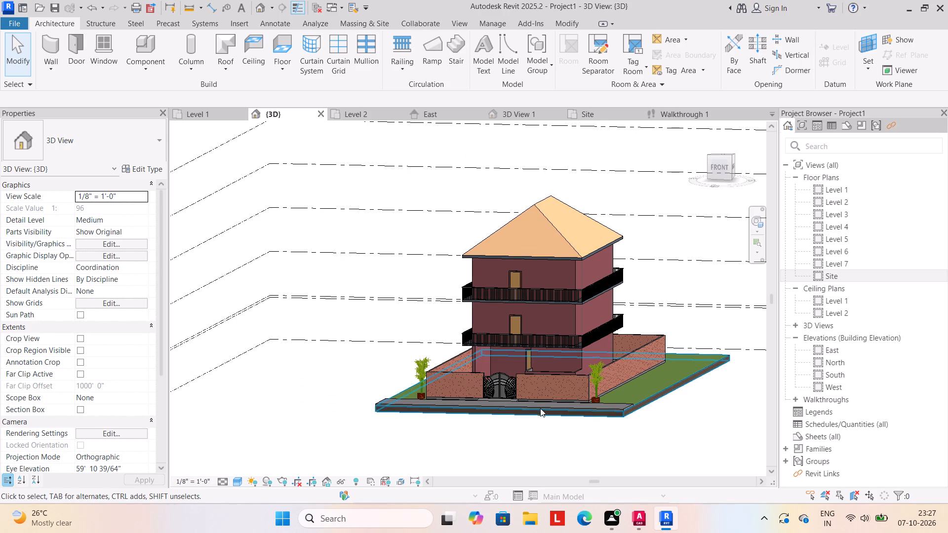
pyautogui.scroll(3, 553, 396)
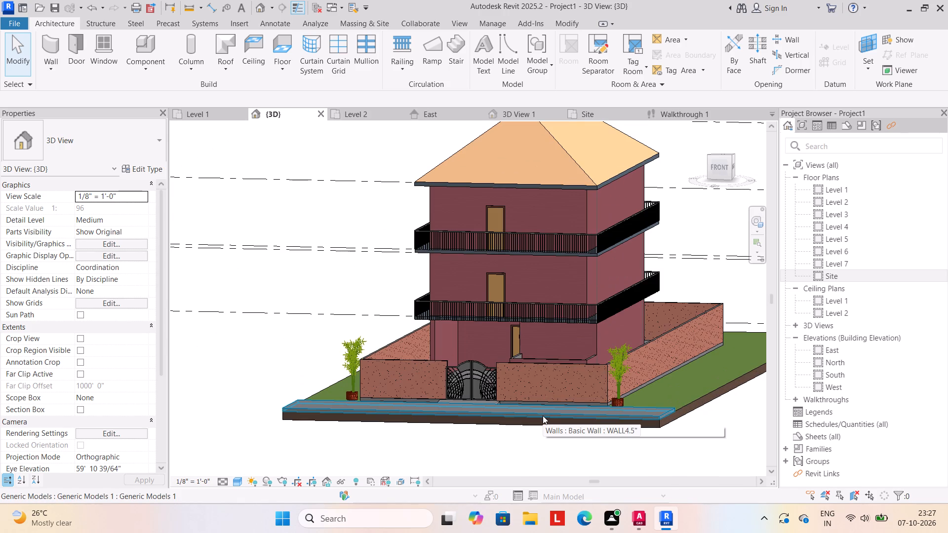
pyautogui.click(543, 416)
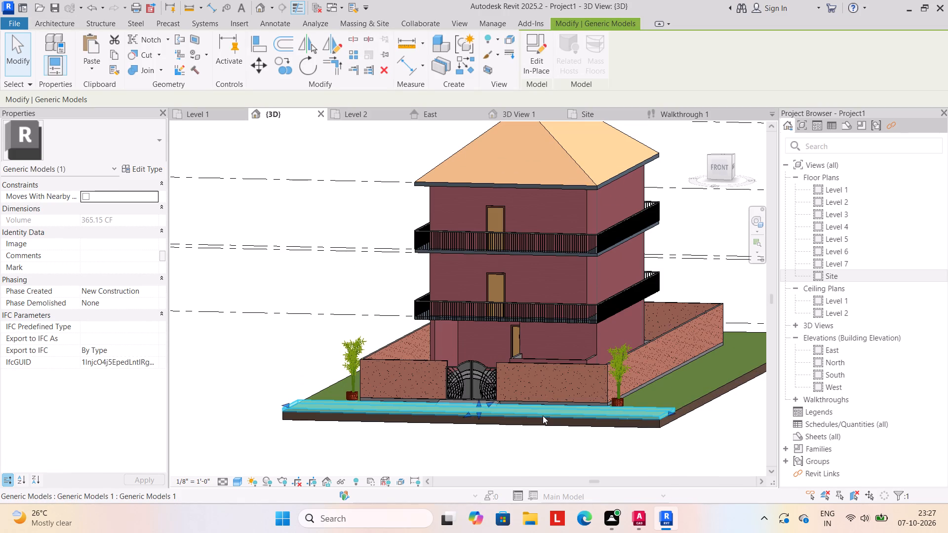
pyautogui.click(527, 433)
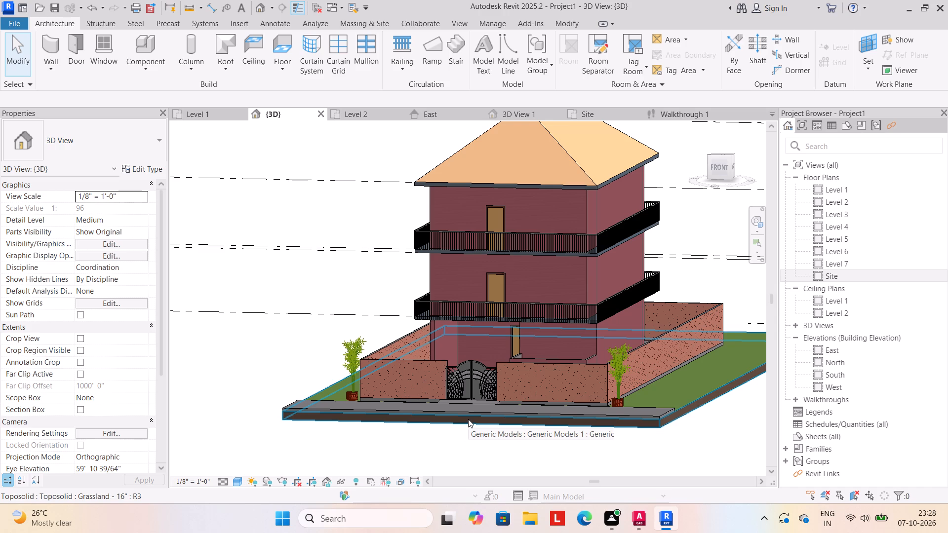
pyautogui.scroll(-2, 468, 419)
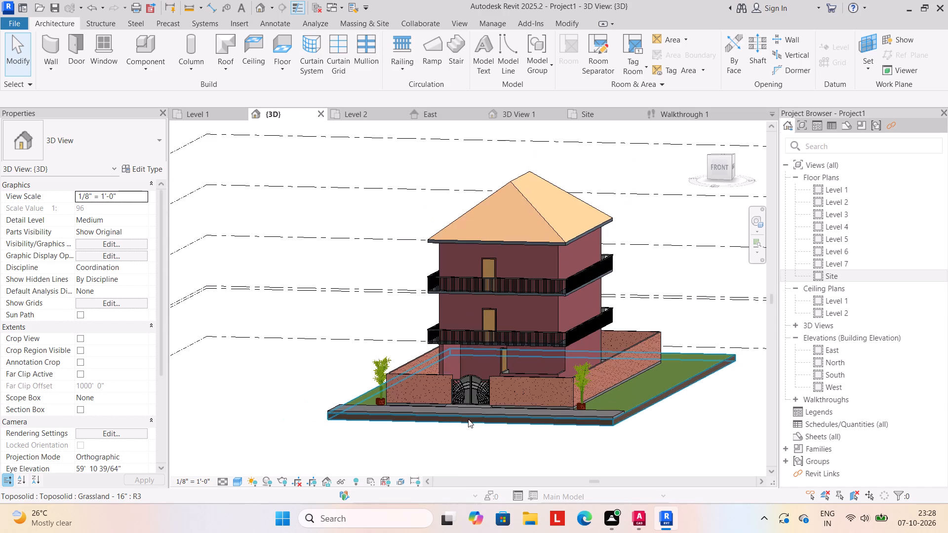
pyautogui.scroll(-1, 468, 419)
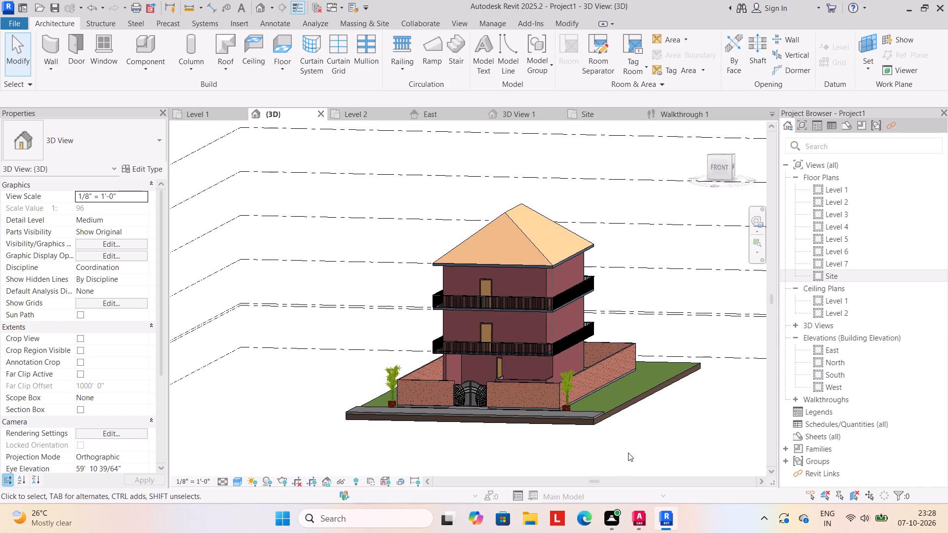
pyautogui.scroll(-2, 631, 448)
pyautogui.moveTo(625, 445); pyautogui.dragTo(537, 432, button='middle')
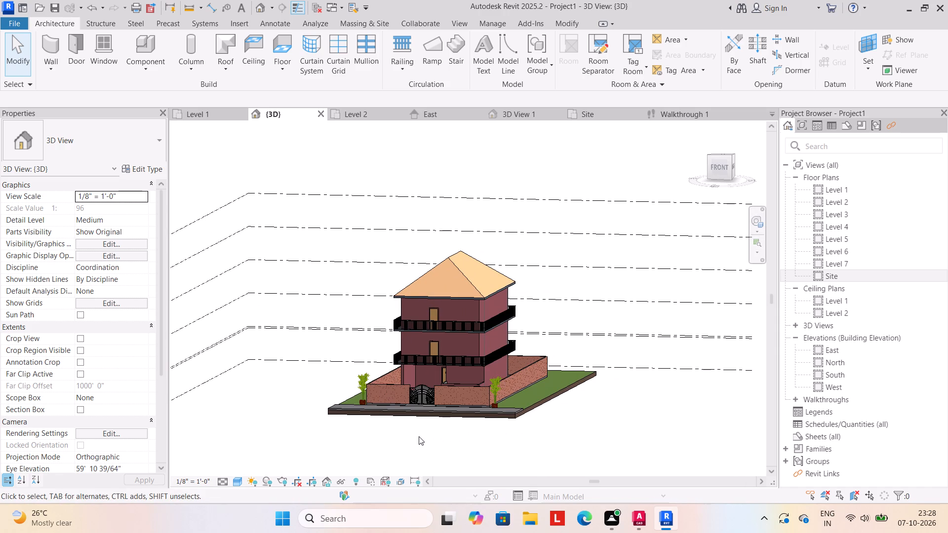
# Examine the entrance gate, front compound wall, potted plants and paved strip up close, and compare them with the whole house.
pyautogui.scroll(8, 419, 436)
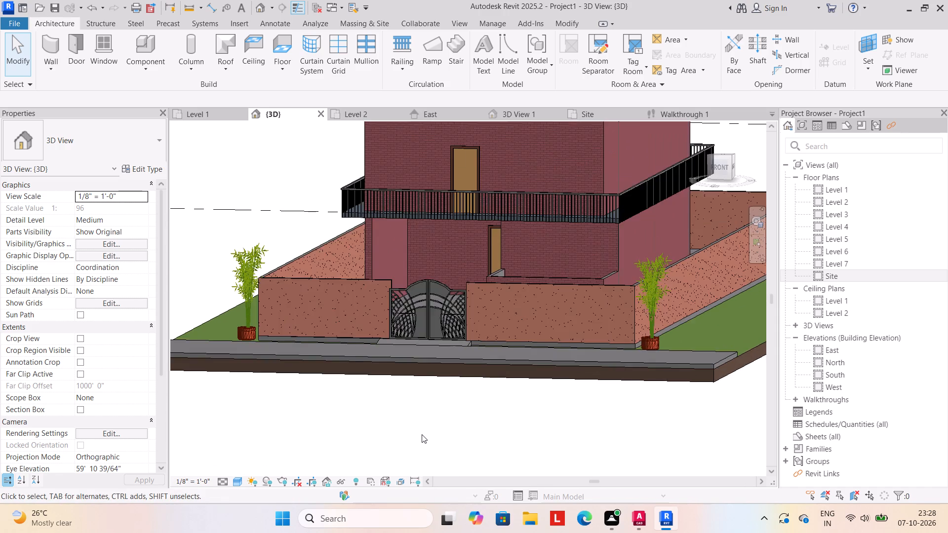
pyautogui.scroll(-11, 422, 434)
pyautogui.scroll(3, 422, 434)
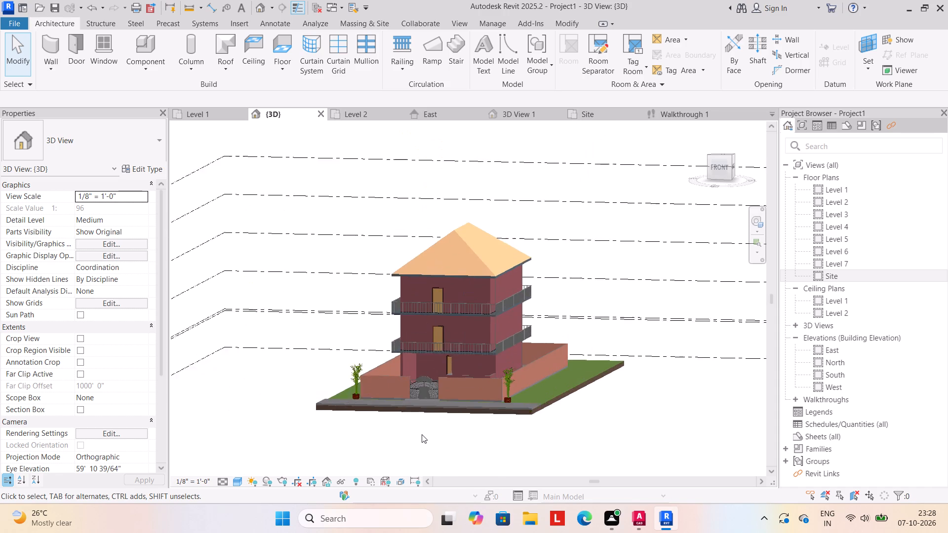
pyautogui.scroll(9, 422, 434)
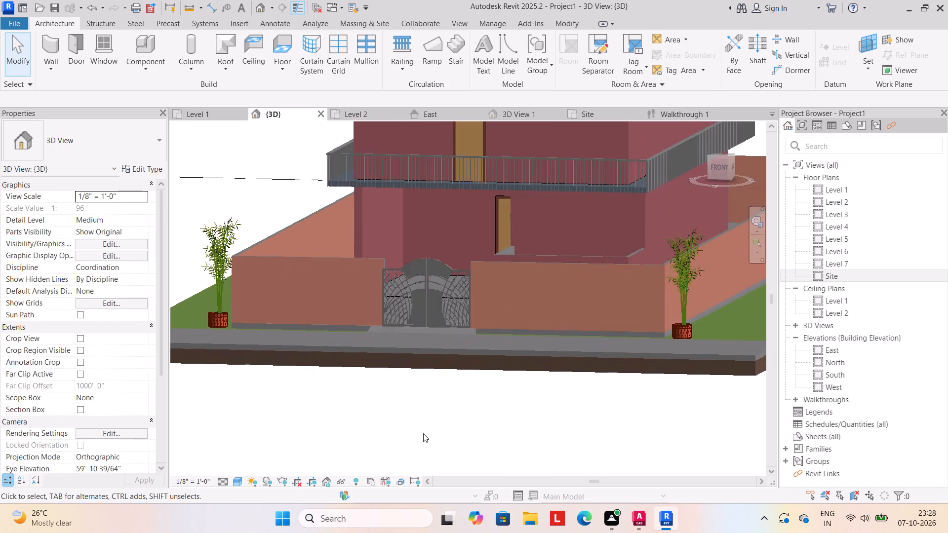
pyautogui.scroll(-7, 423, 433)
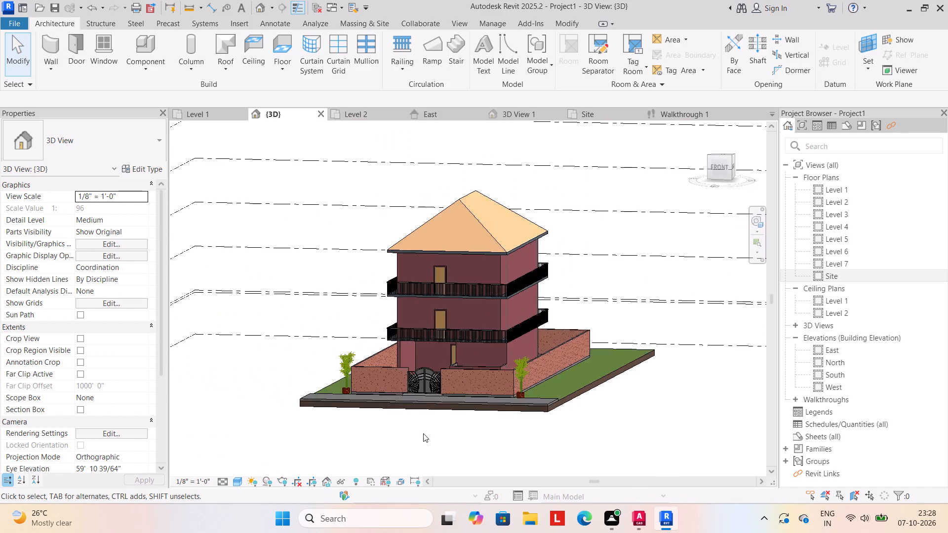
pyautogui.scroll(-3, 423, 433)
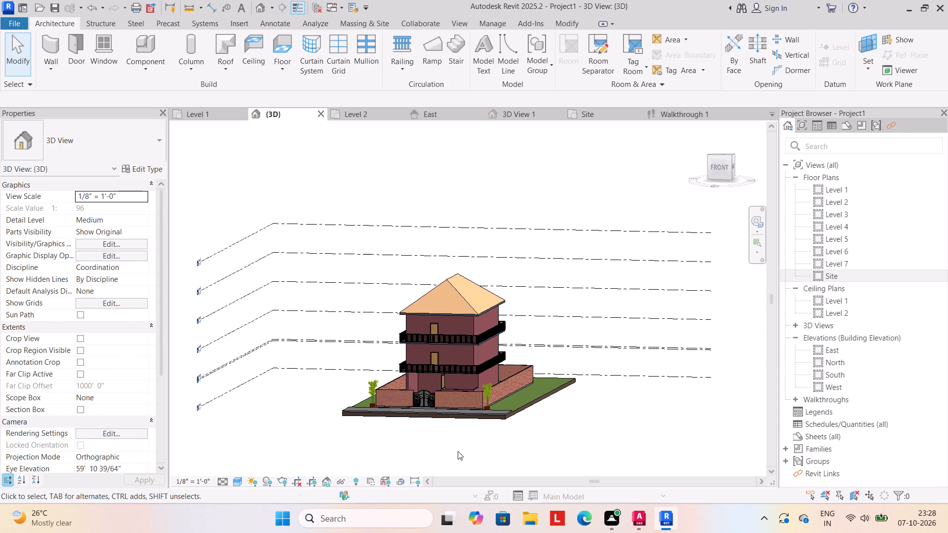
# Examine the hipped roof and the top-storey front wall below its eaves up close, leaving nothing selected.
pyautogui.scroll(3, 458, 451)
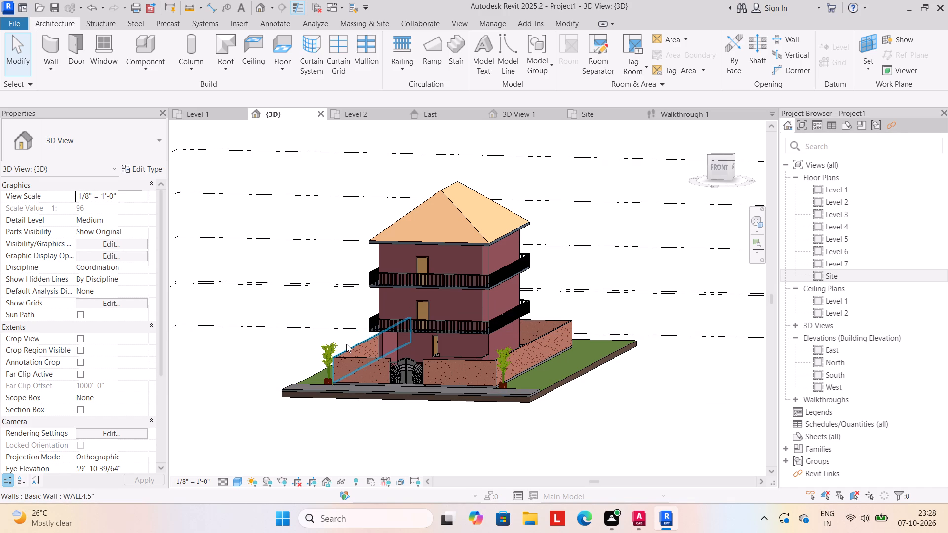
pyautogui.scroll(1, 346, 344)
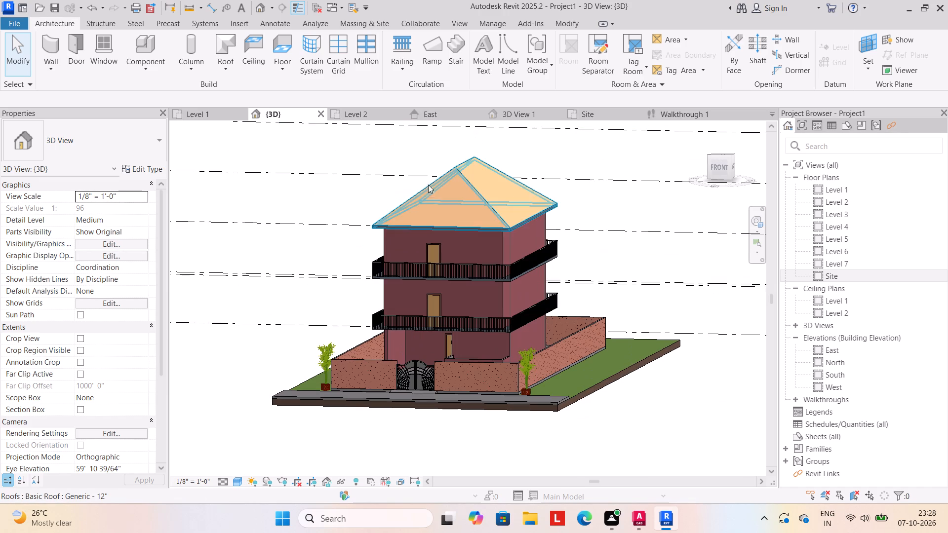
pyautogui.scroll(5, 437, 200)
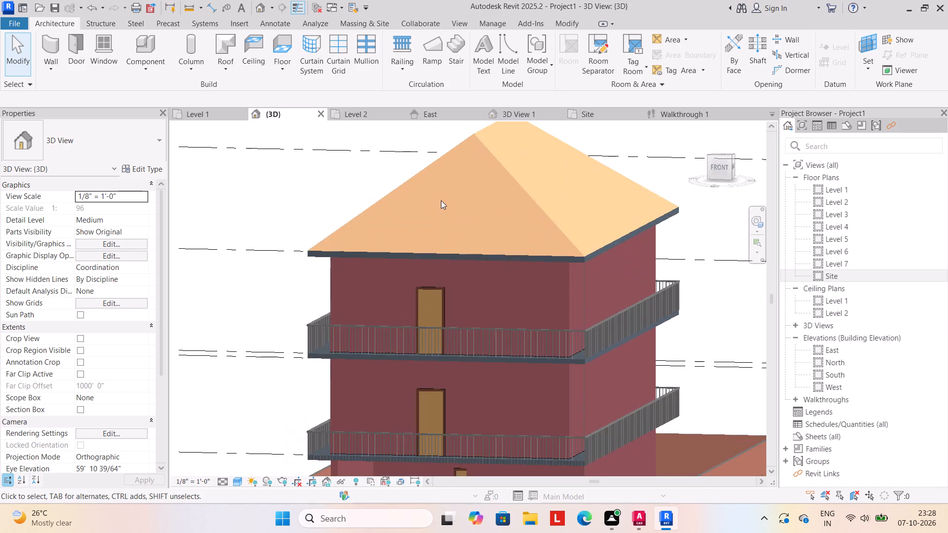
pyautogui.scroll(4, 441, 200)
pyautogui.scroll(-5, 447, 197)
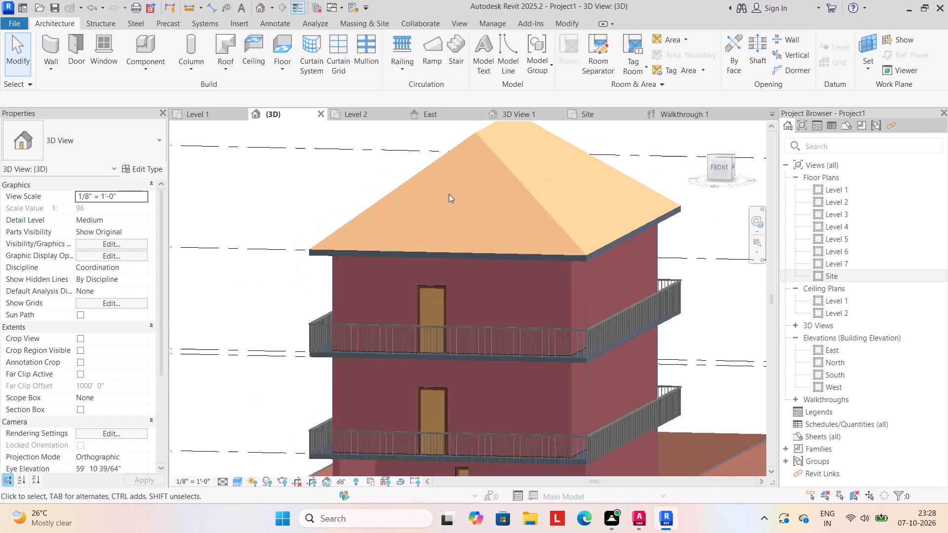
pyautogui.scroll(-6, 449, 194)
pyautogui.scroll(5, 456, 180)
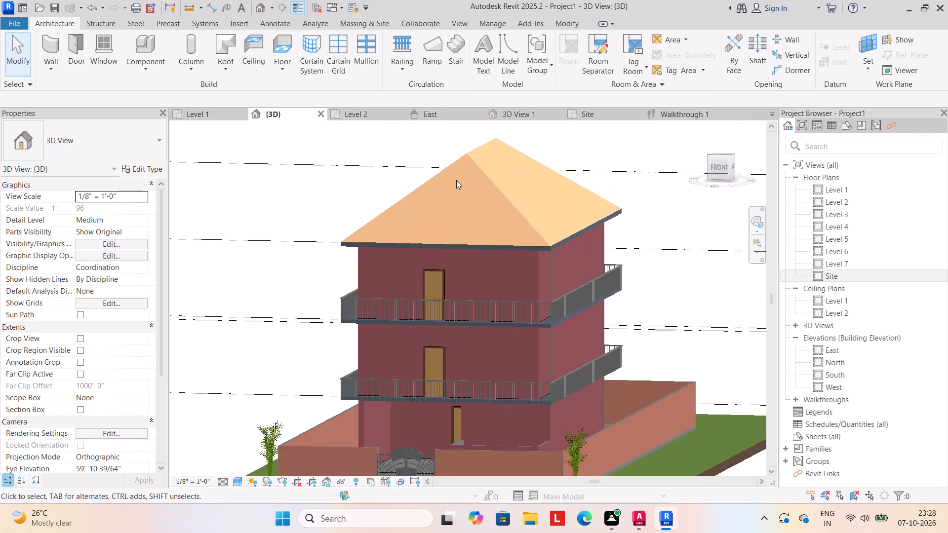
pyautogui.scroll(4, 456, 180)
pyautogui.scroll(-2, 456, 180)
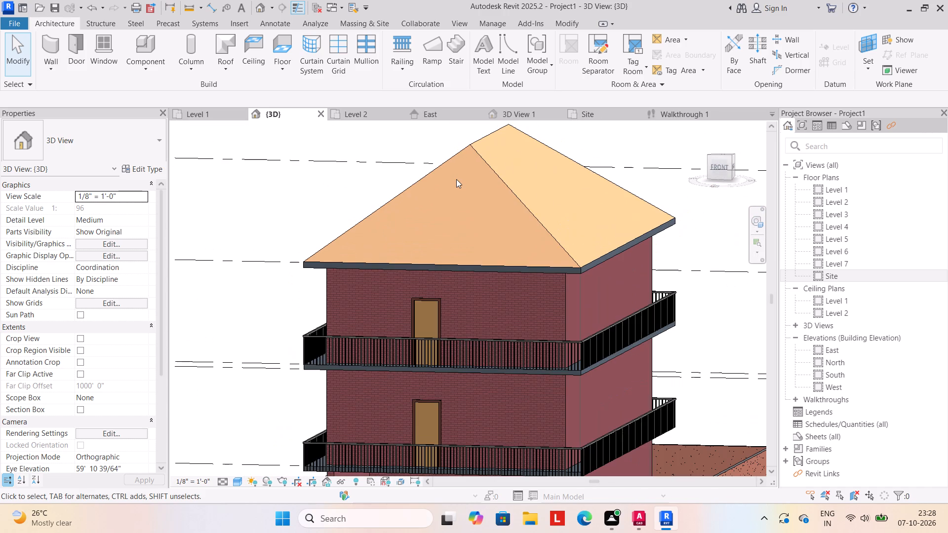
pyautogui.click(474, 265)
pyautogui.click(279, 301)
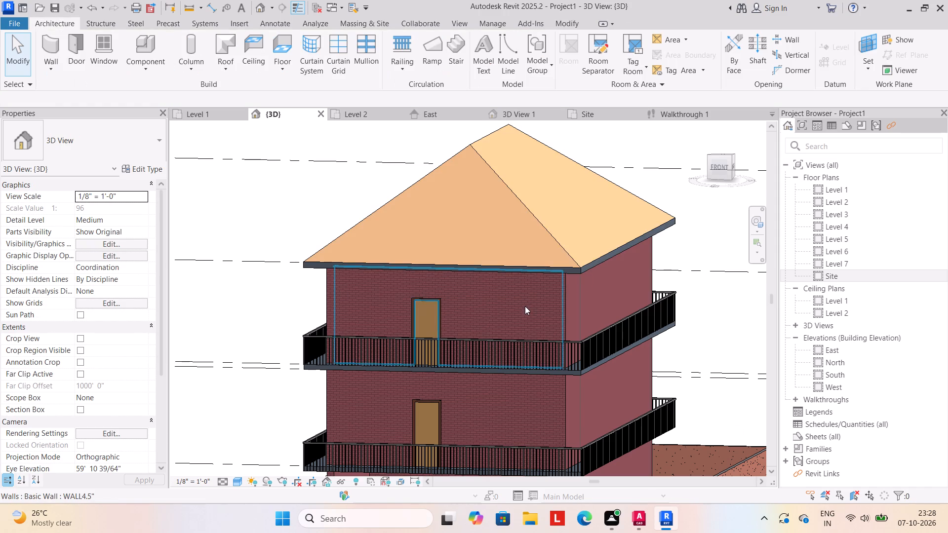
# Review the whole front of the house in 3D, from the balconies down to the gate and potted plants.
pyautogui.scroll(-10, 525, 307)
pyautogui.scroll(9, 518, 340)
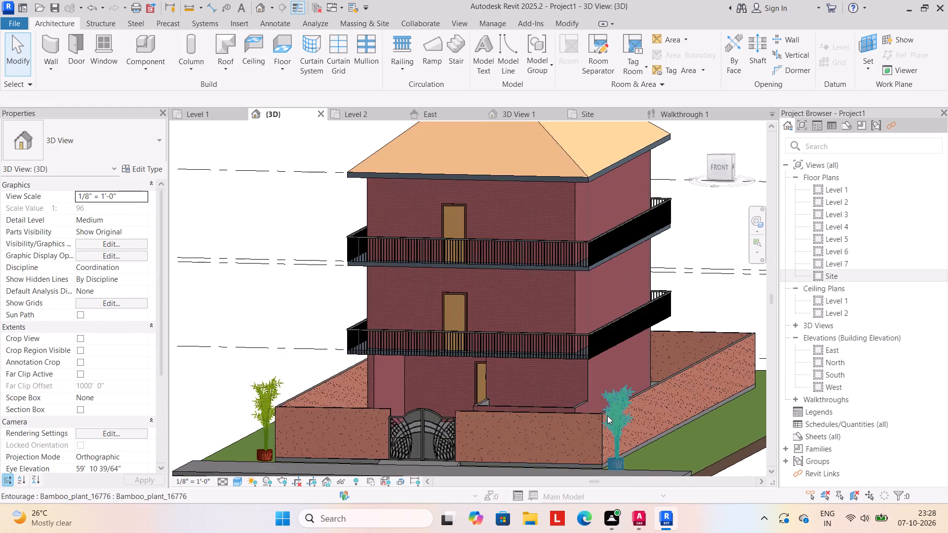
pyautogui.scroll(6, 607, 416)
pyautogui.scroll(-14, 608, 417)
pyautogui.scroll(2, 523, 422)
pyautogui.scroll(-3, 523, 422)
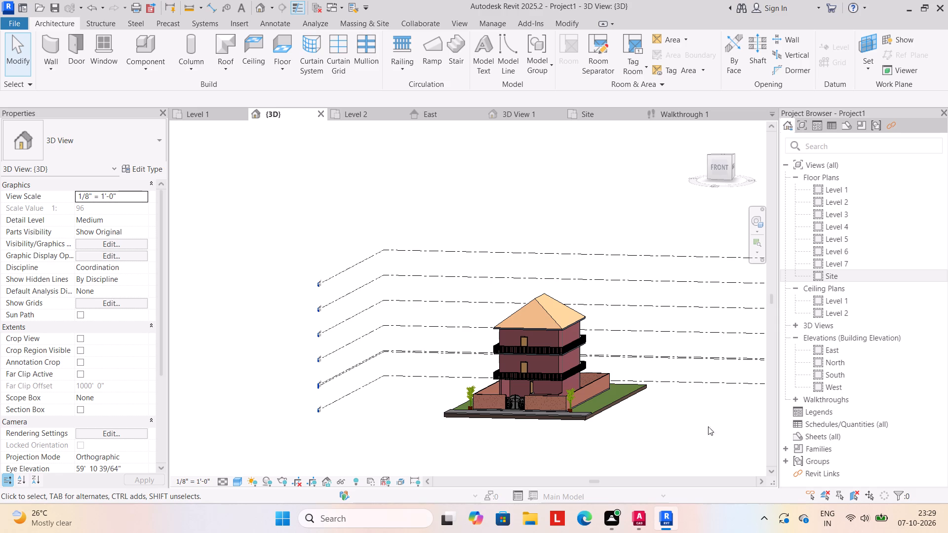
# Examine the top-floor balcony railing and the brick pattern of the front wall behind it up close.
pyautogui.scroll(4, 550, 373)
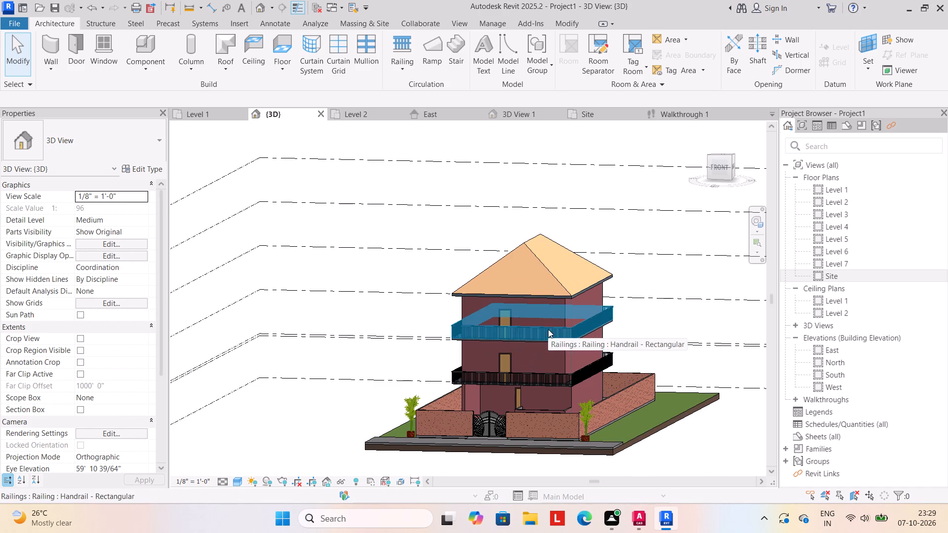
pyautogui.scroll(10, 552, 324)
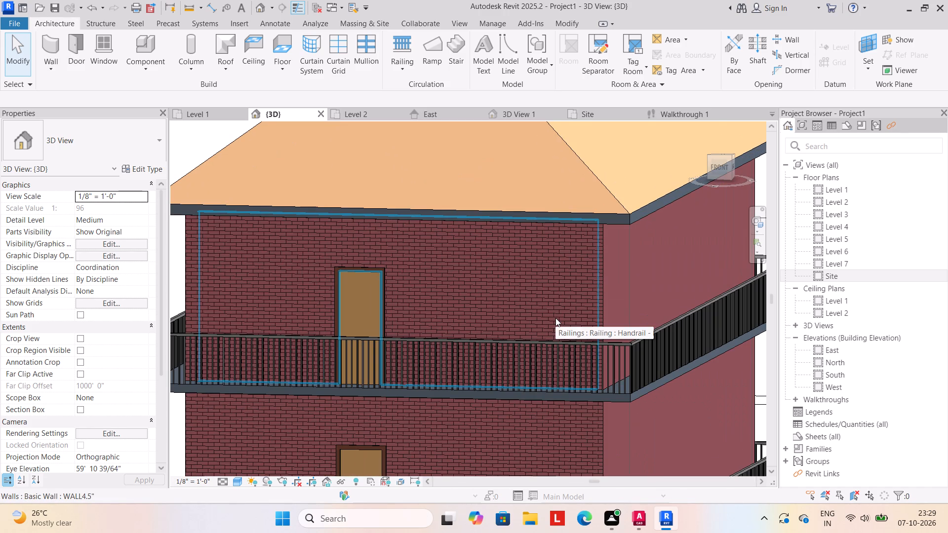
pyautogui.scroll(-10, 555, 318)
pyautogui.scroll(4, 555, 318)
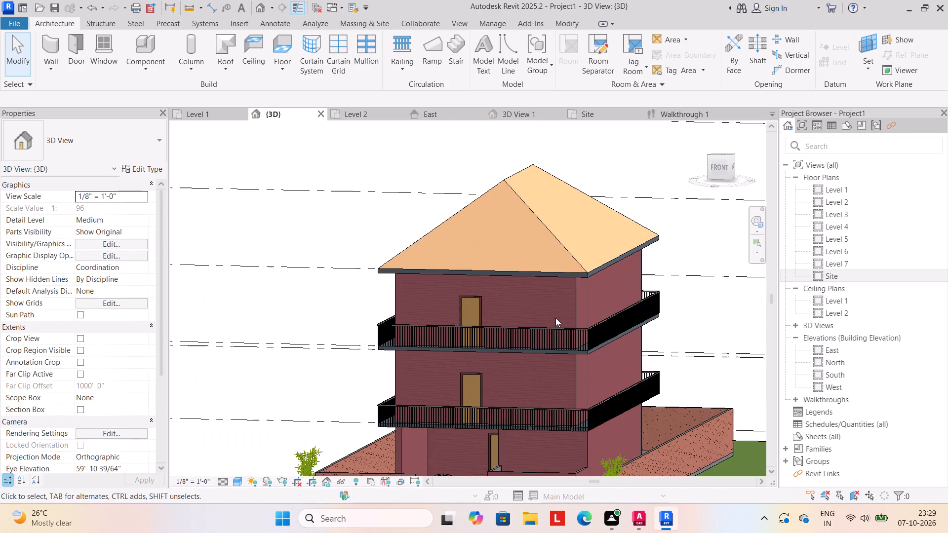
pyautogui.scroll(11, 555, 318)
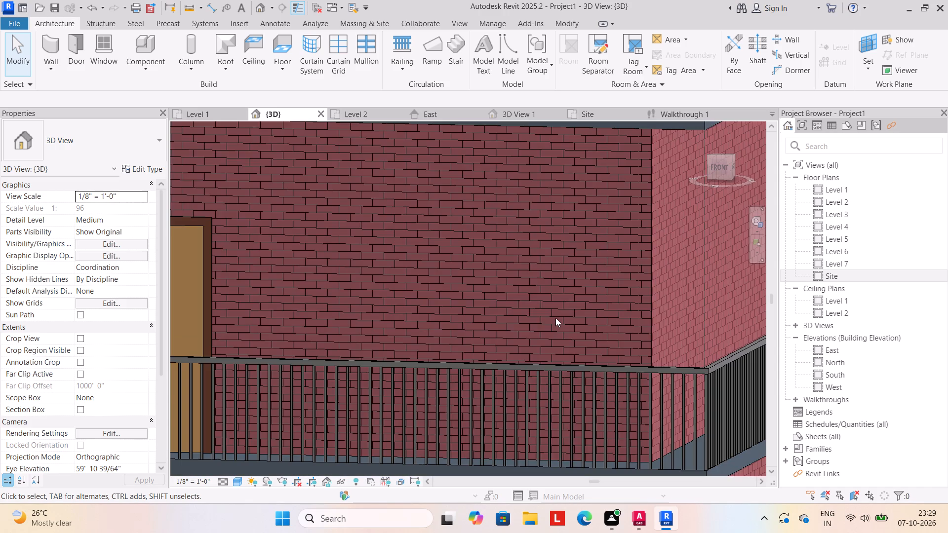
pyautogui.scroll(12, 555, 318)
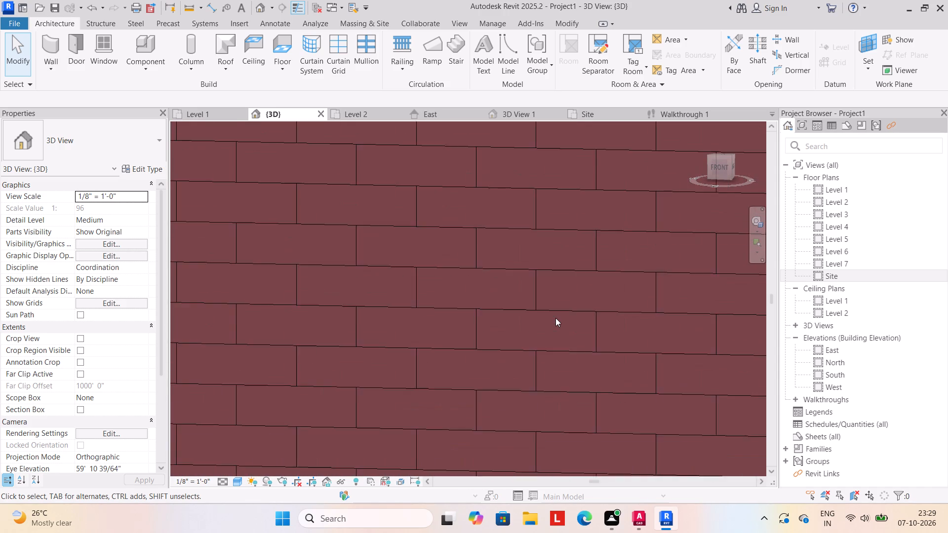
pyautogui.scroll(-20, 555, 318)
pyautogui.scroll(-5, 555, 318)
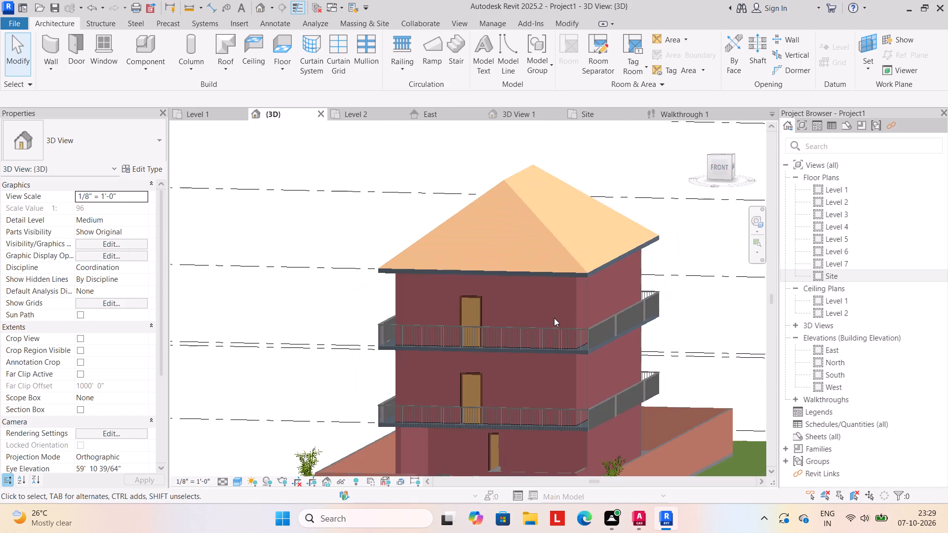
pyautogui.scroll(-5, 554, 318)
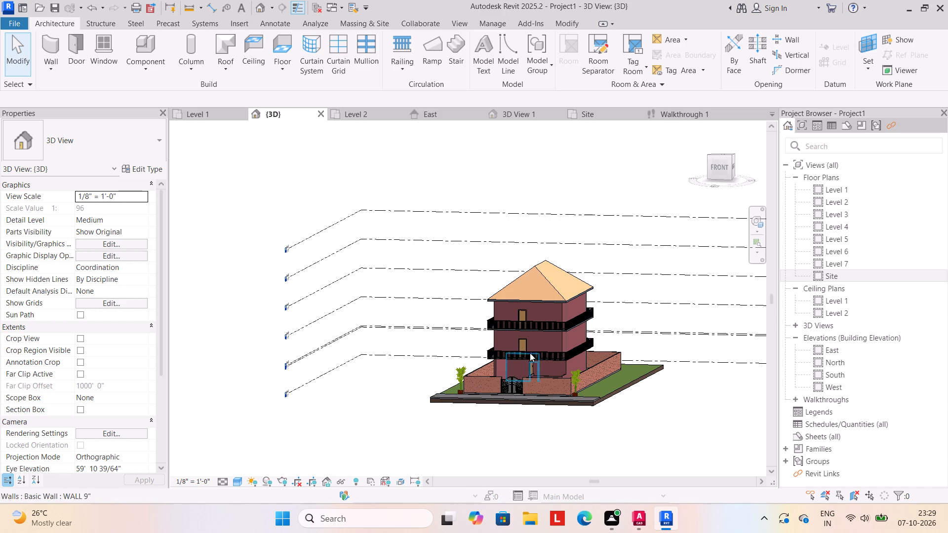
# Examine the right side of the house in 3D, including the side compound wall, balcony corners, potted plant and grass strip.
pyautogui.scroll(8, 554, 349)
pyautogui.scroll(-8, 554, 349)
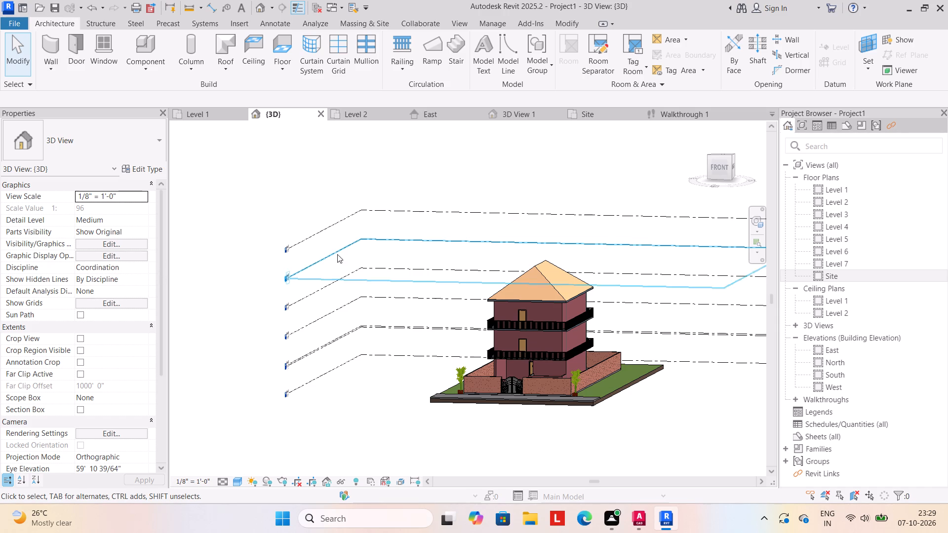
pyautogui.scroll(5, 603, 374)
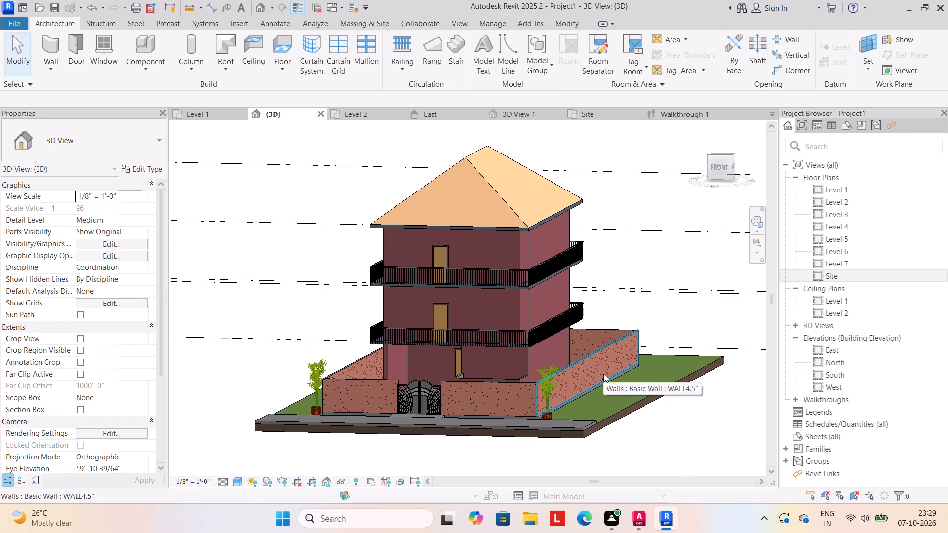
pyautogui.scroll(9, 603, 374)
pyautogui.scroll(-3, 603, 374)
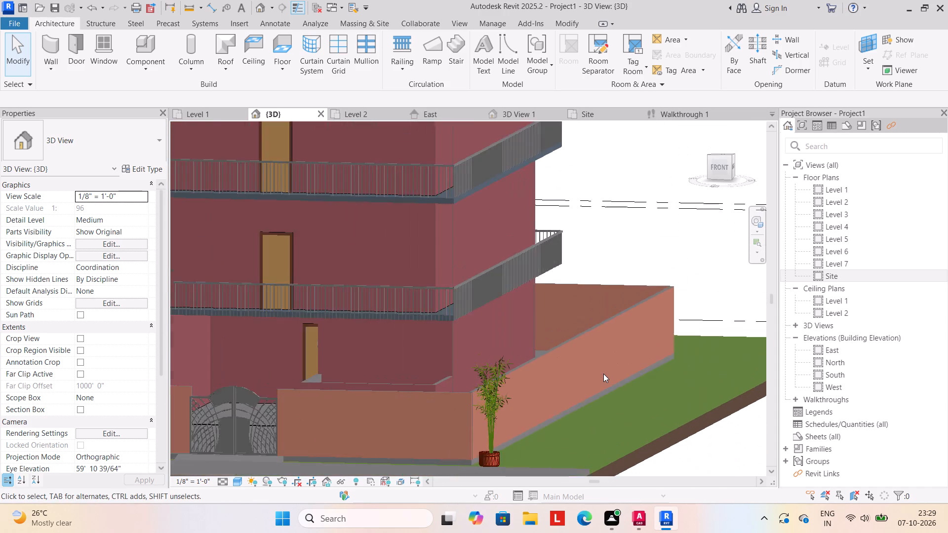
pyautogui.scroll(-3, 603, 374)
pyautogui.scroll(2, 603, 374)
pyautogui.scroll(-6, 603, 374)
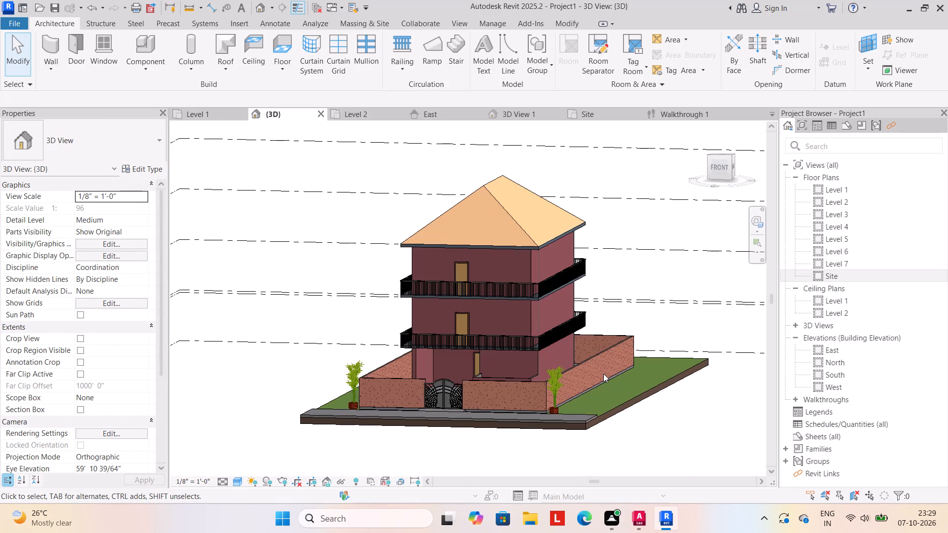
pyautogui.scroll(5, 603, 374)
pyautogui.scroll(-3, 472, 348)
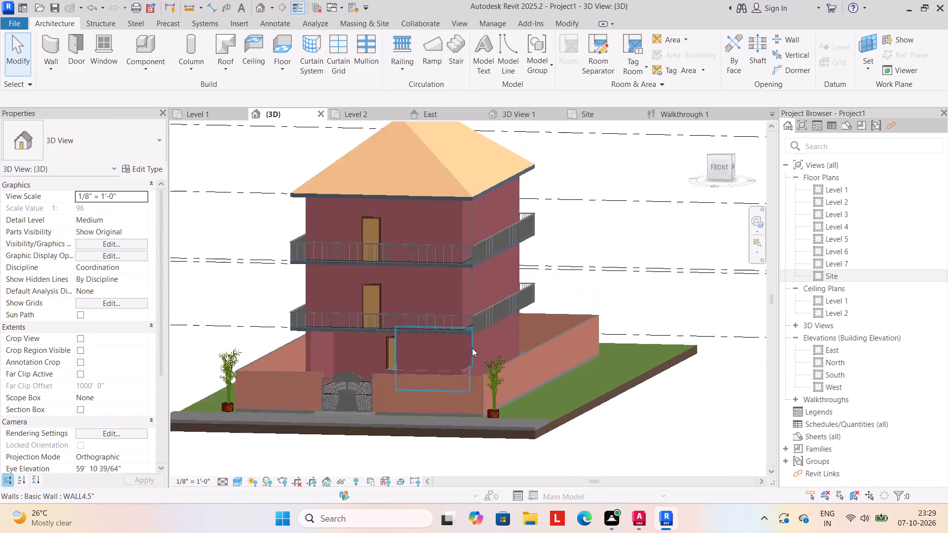
pyautogui.scroll(-3, 472, 348)
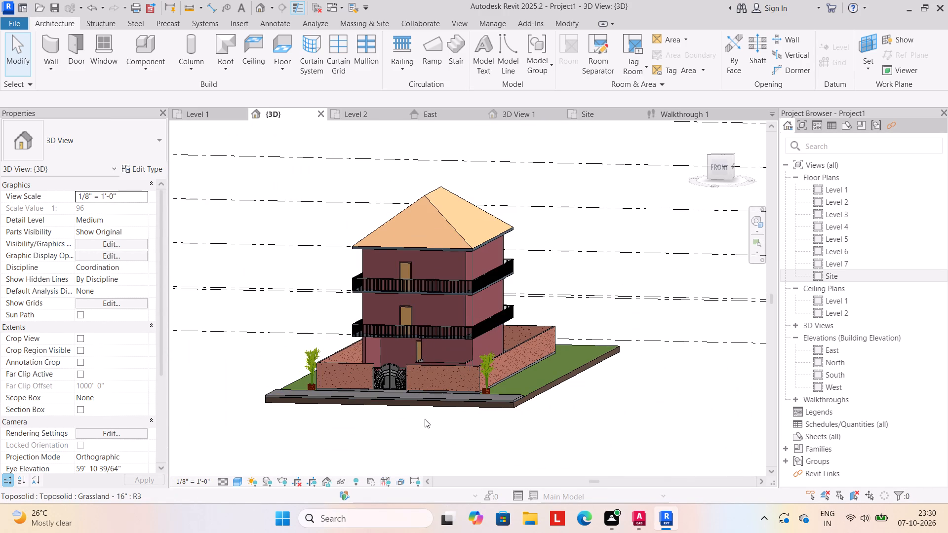
# Review the full house and plot in 3D again, looking closely at the front gate, compound wall and paved strip.
pyautogui.moveTo(425, 421); pyautogui.dragTo(445, 427, button='middle')
pyautogui.scroll(-4, 391, 409)
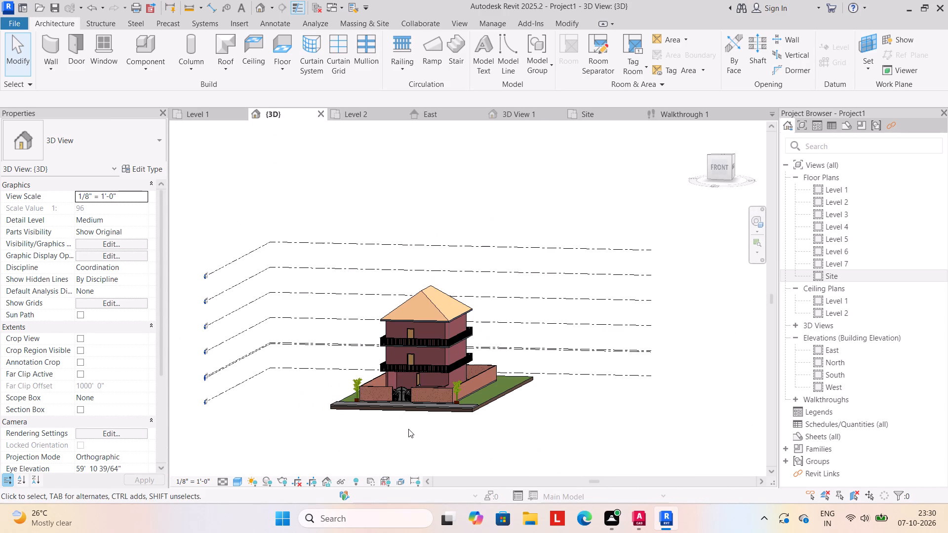
pyautogui.moveTo(408, 429); pyautogui.dragTo(420, 425, button='middle')
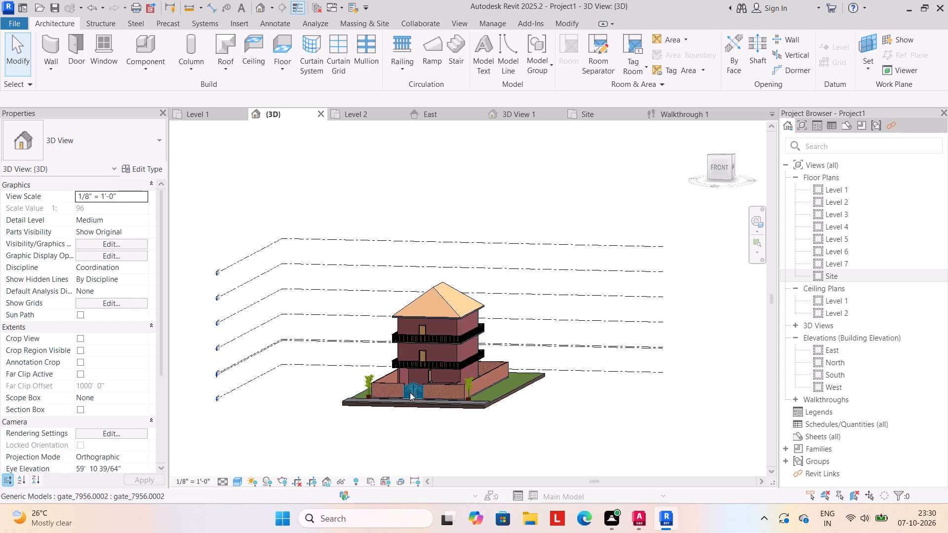
pyautogui.scroll(4, 404, 424)
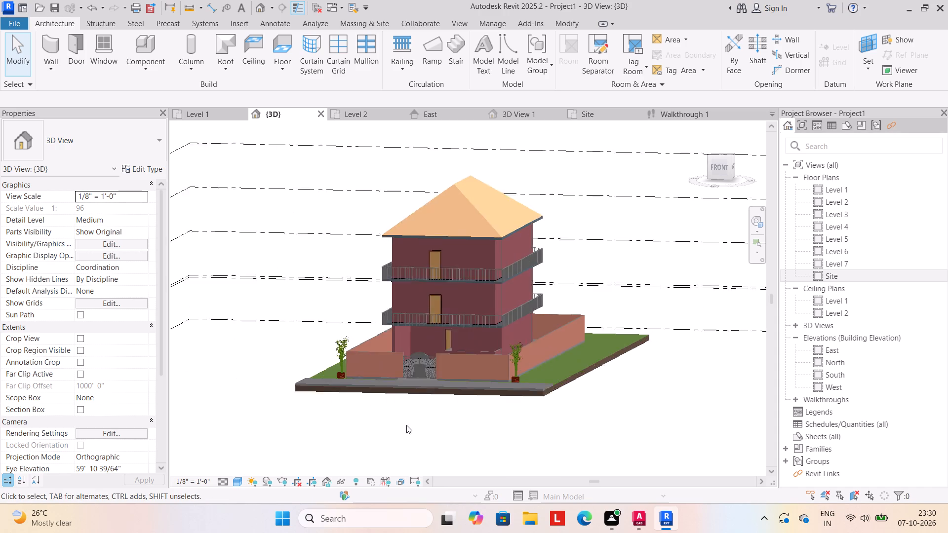
pyautogui.scroll(1, 406, 425)
pyautogui.scroll(1, 466, 419)
pyautogui.scroll(4, 516, 419)
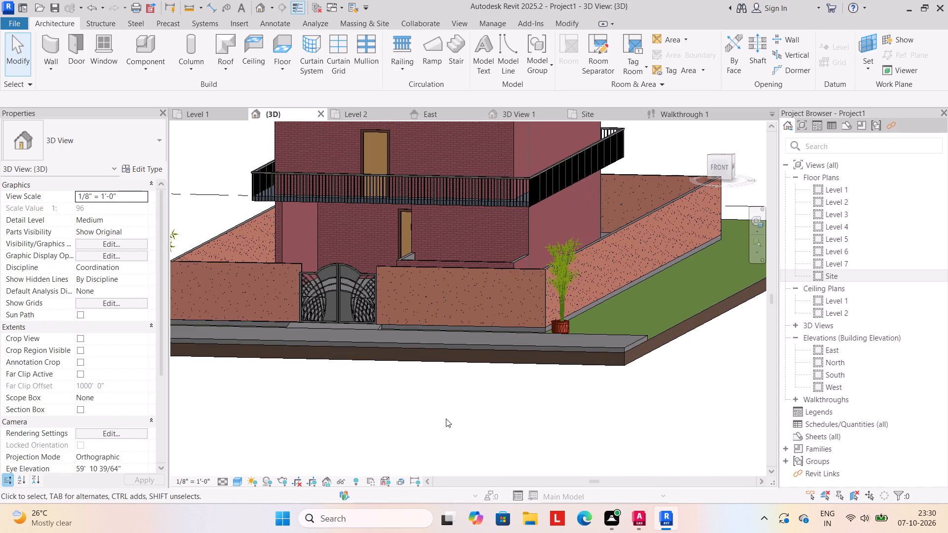
pyautogui.scroll(-5, 440, 414)
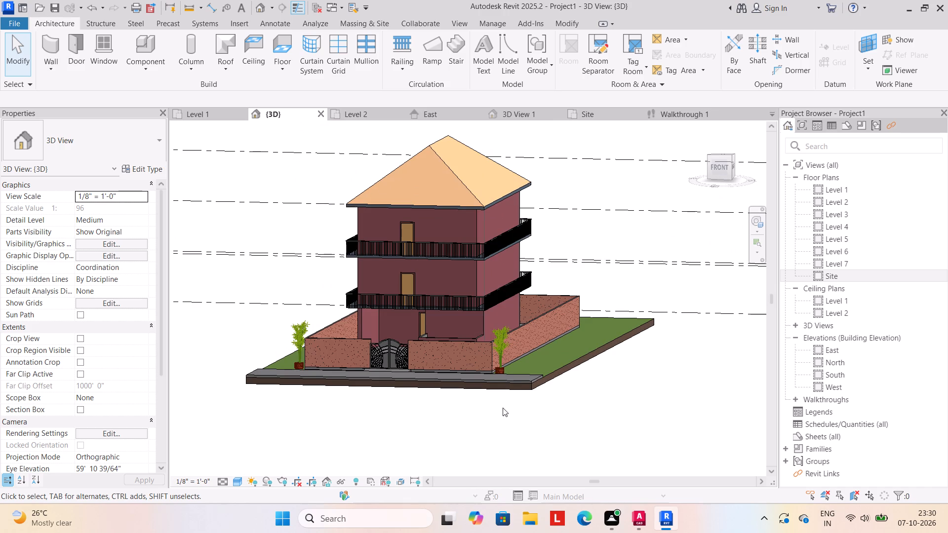
pyautogui.moveTo(511, 408); pyautogui.dragTo(542, 402, button='middle')
pyautogui.scroll(-2, 395, 391)
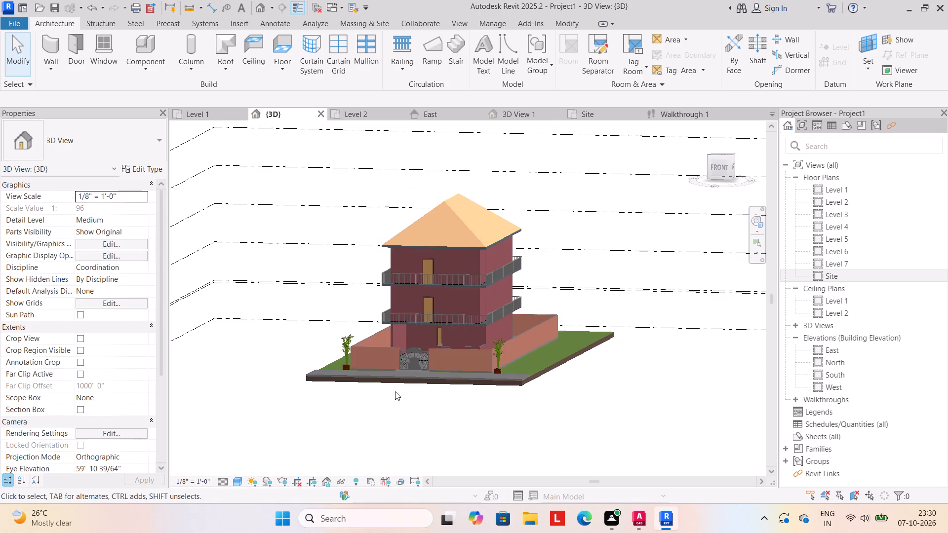
pyautogui.scroll(5, 426, 389)
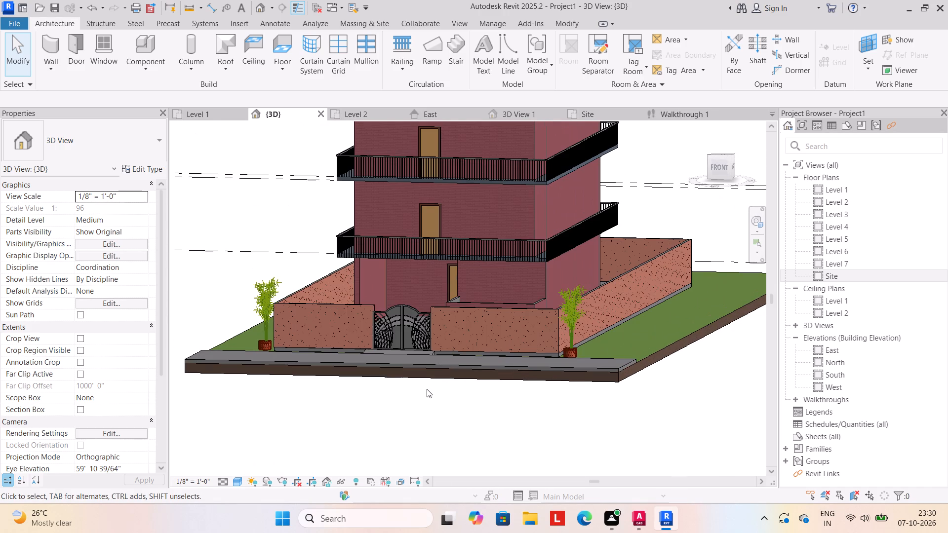
# Examine the front gate, compound wall and potted plant up close in 3D, and check them against the whole house.
pyautogui.scroll(6, 468, 397)
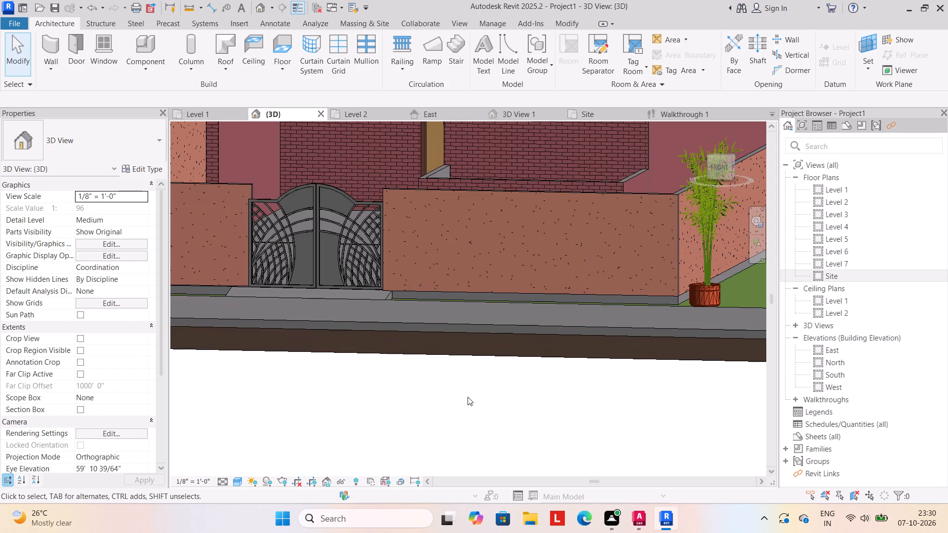
pyautogui.scroll(6, 468, 397)
pyautogui.scroll(-4, 468, 397)
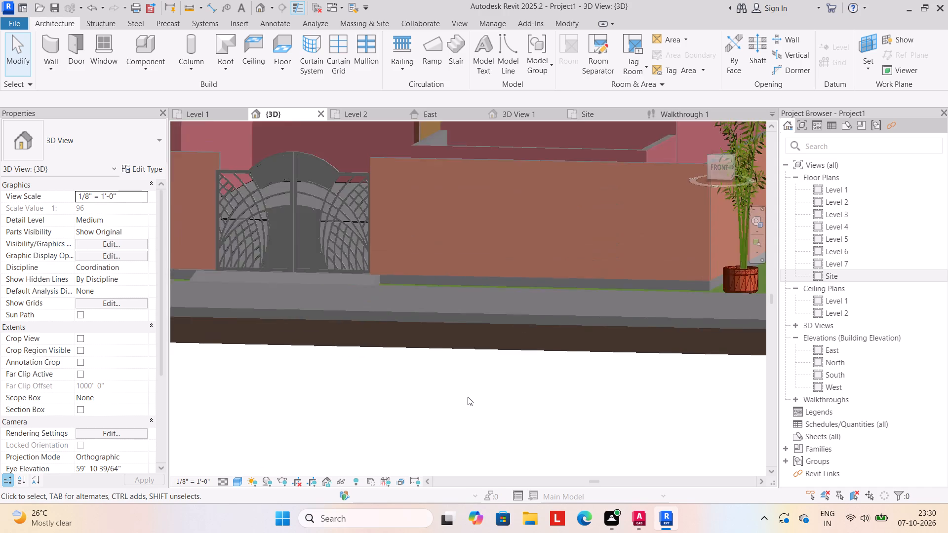
pyautogui.scroll(-8, 468, 397)
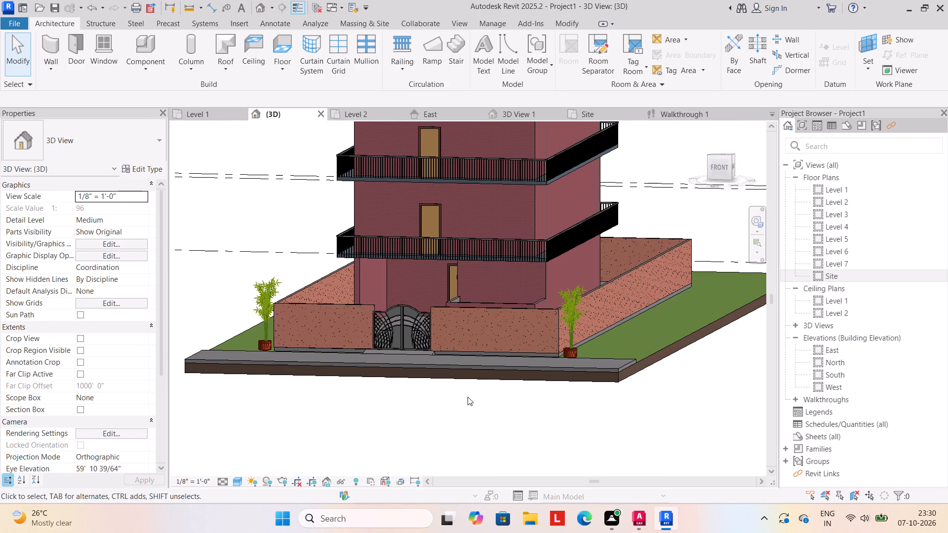
pyautogui.scroll(-3, 468, 397)
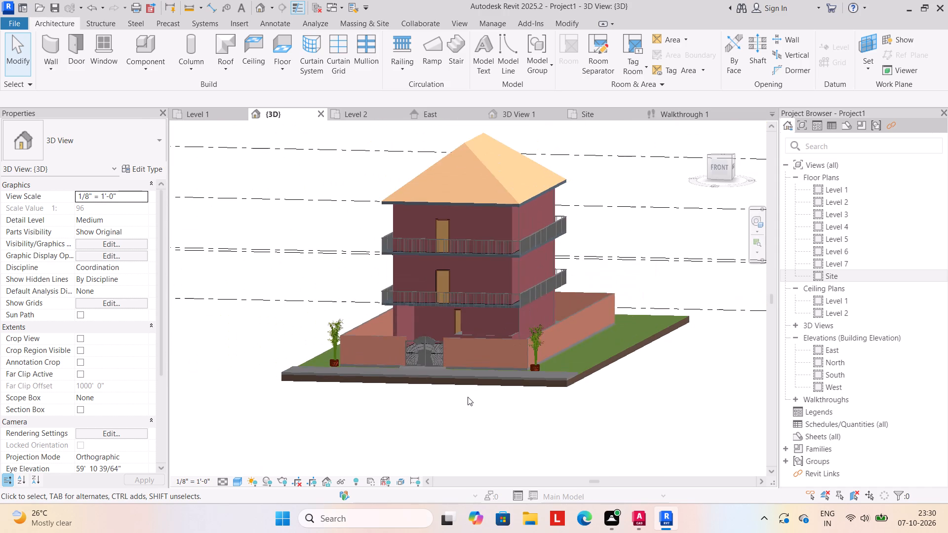
pyautogui.scroll(-2, 468, 397)
pyautogui.scroll(5, 410, 385)
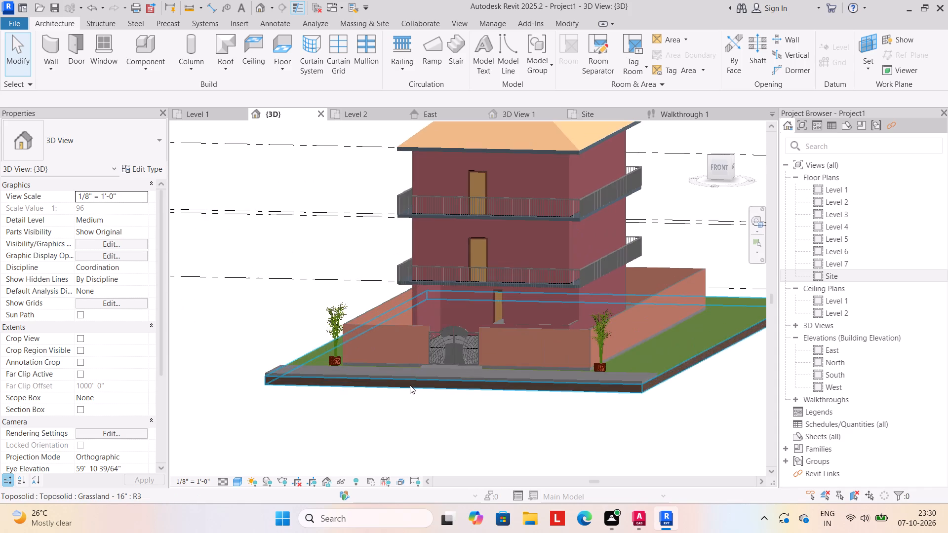
pyautogui.scroll(4, 502, 387)
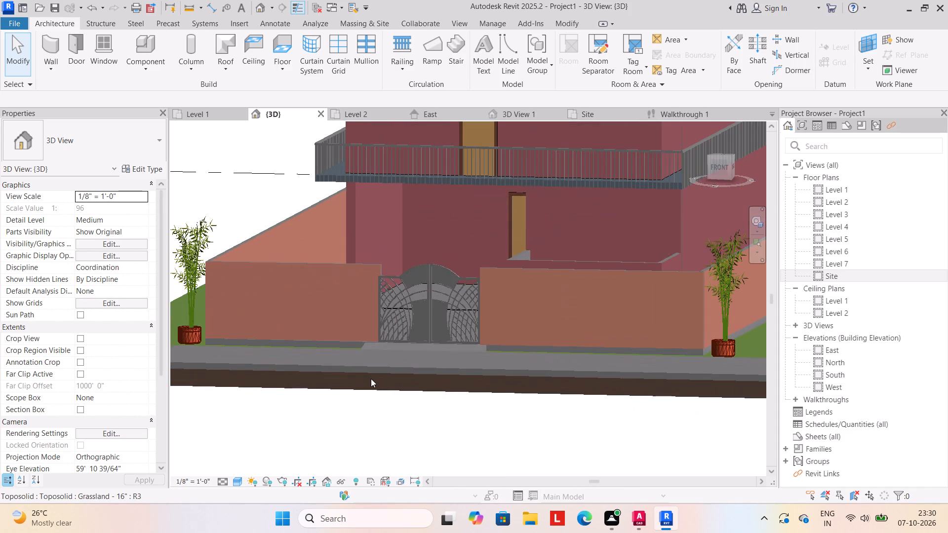
pyautogui.scroll(-7, 371, 379)
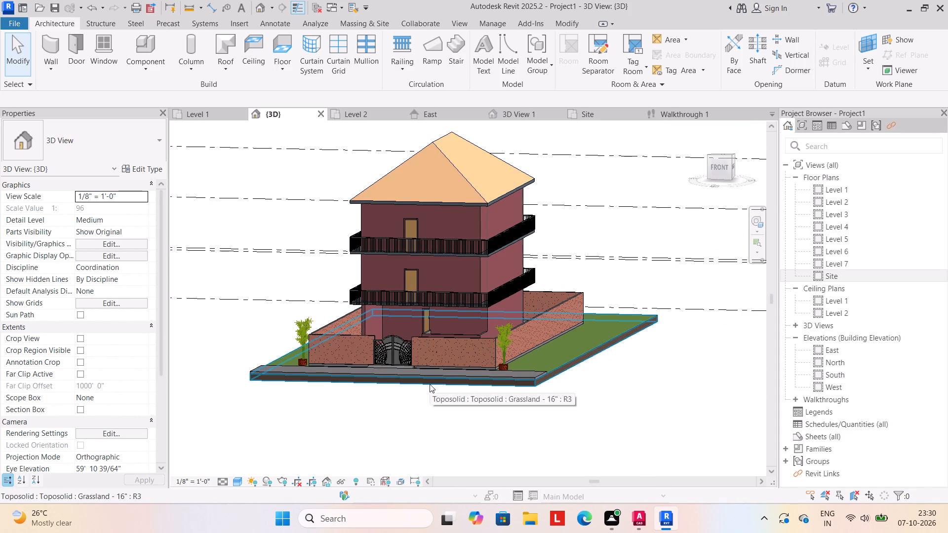
# Examine the base of the front gate, its entry ramp and the paved strip's edge up close in 3D.
pyautogui.scroll(5, 360, 385)
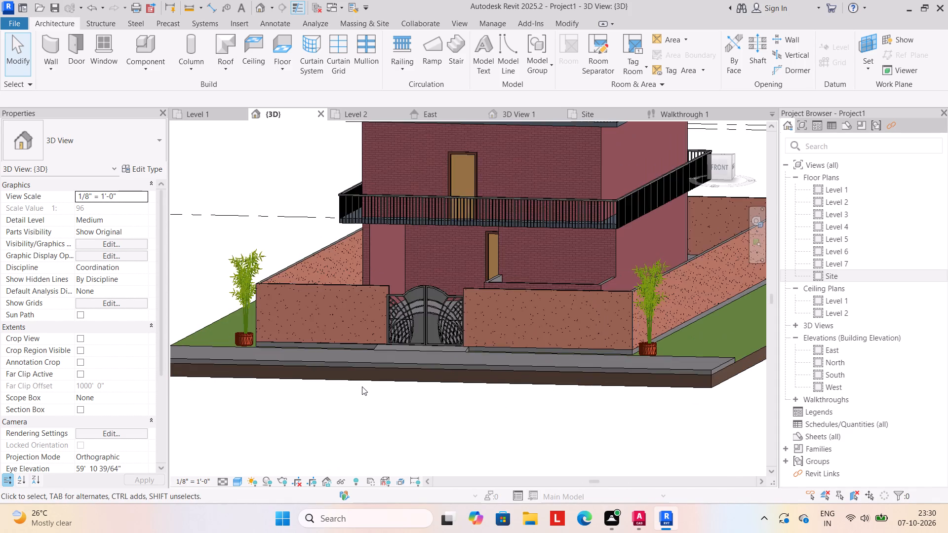
pyautogui.scroll(9, 362, 386)
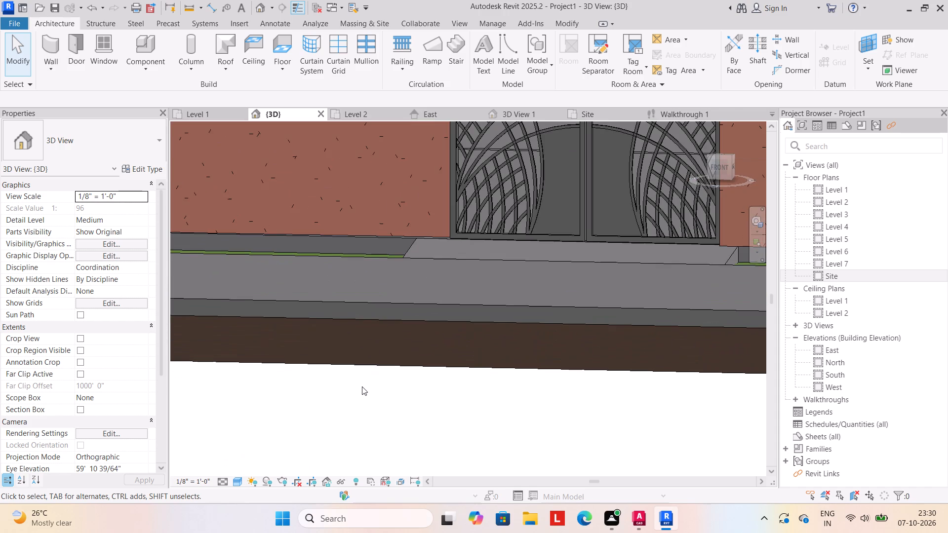
pyautogui.scroll(-8, 362, 386)
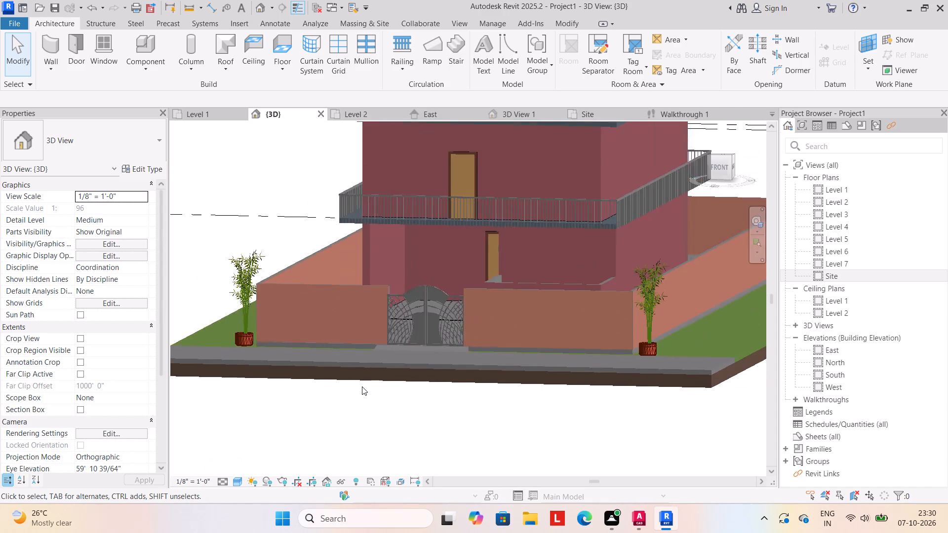
pyautogui.scroll(-5, 362, 386)
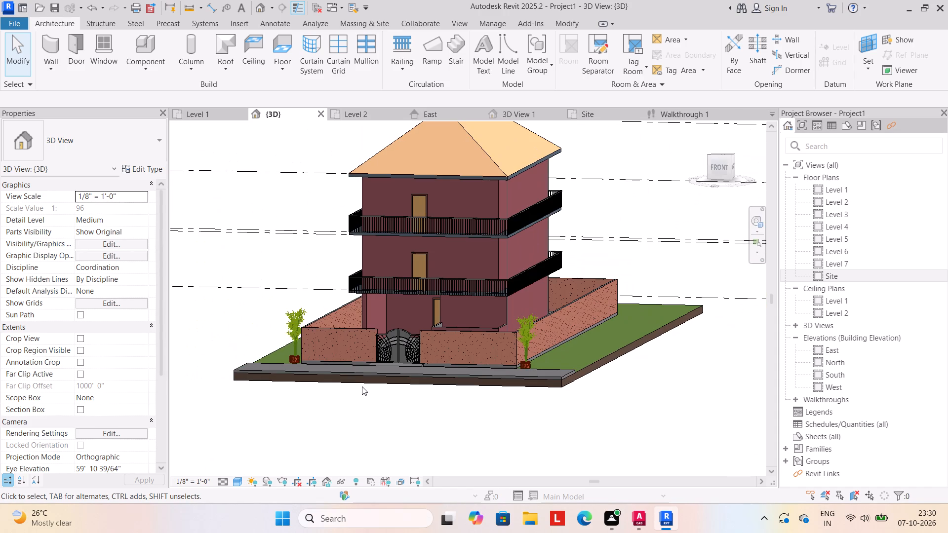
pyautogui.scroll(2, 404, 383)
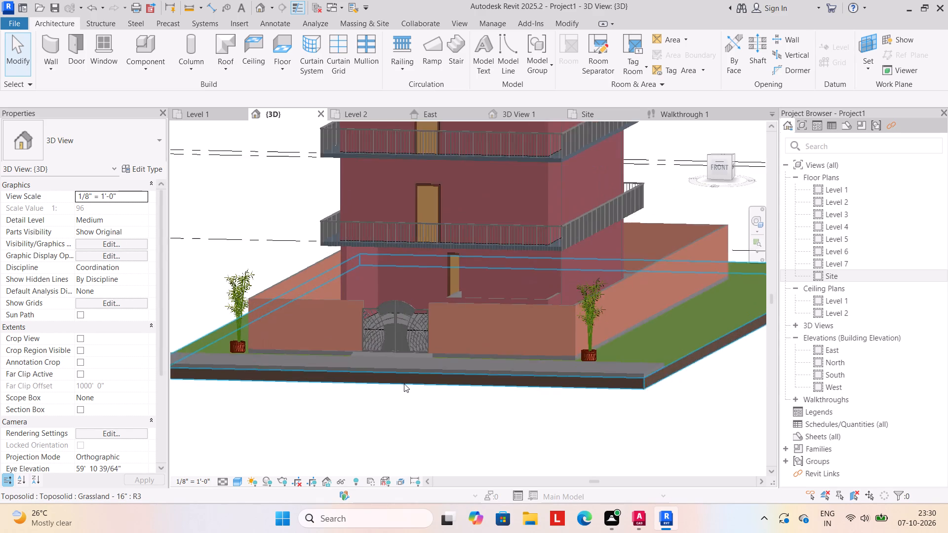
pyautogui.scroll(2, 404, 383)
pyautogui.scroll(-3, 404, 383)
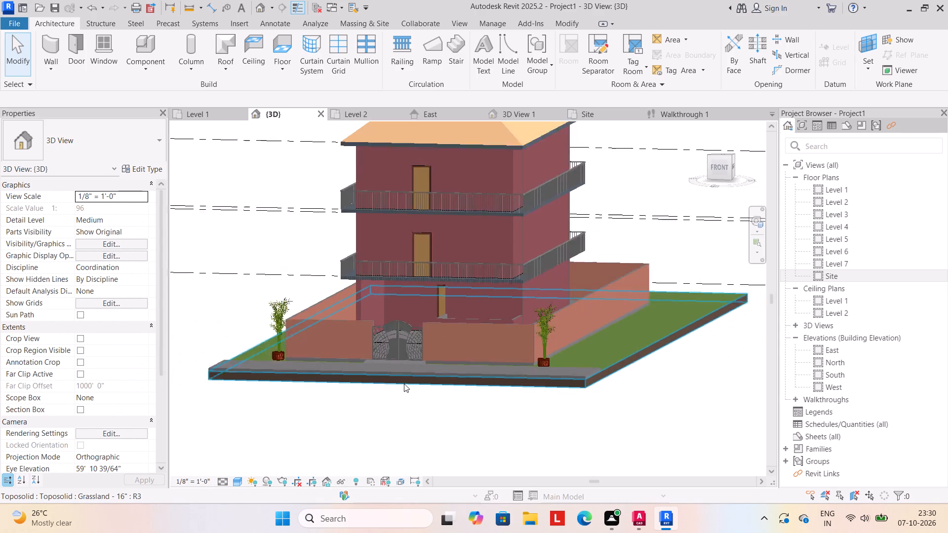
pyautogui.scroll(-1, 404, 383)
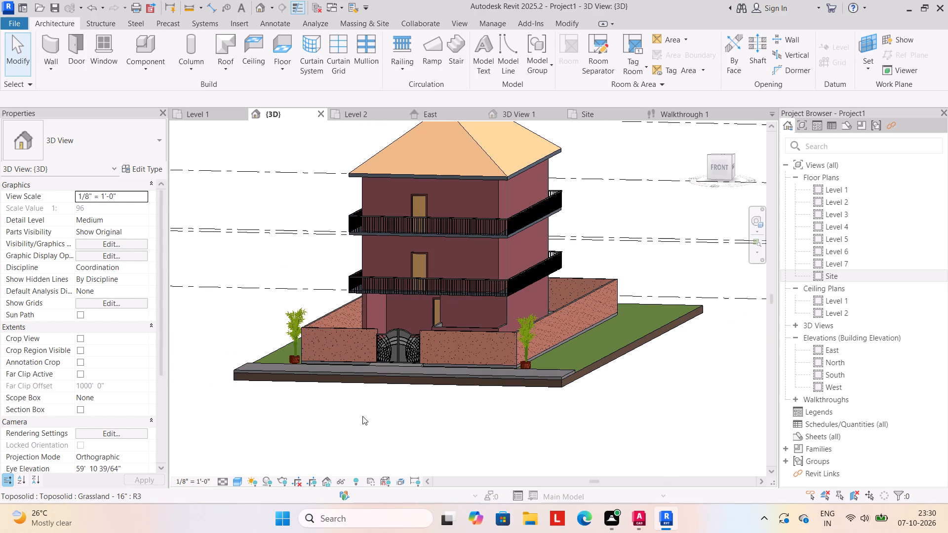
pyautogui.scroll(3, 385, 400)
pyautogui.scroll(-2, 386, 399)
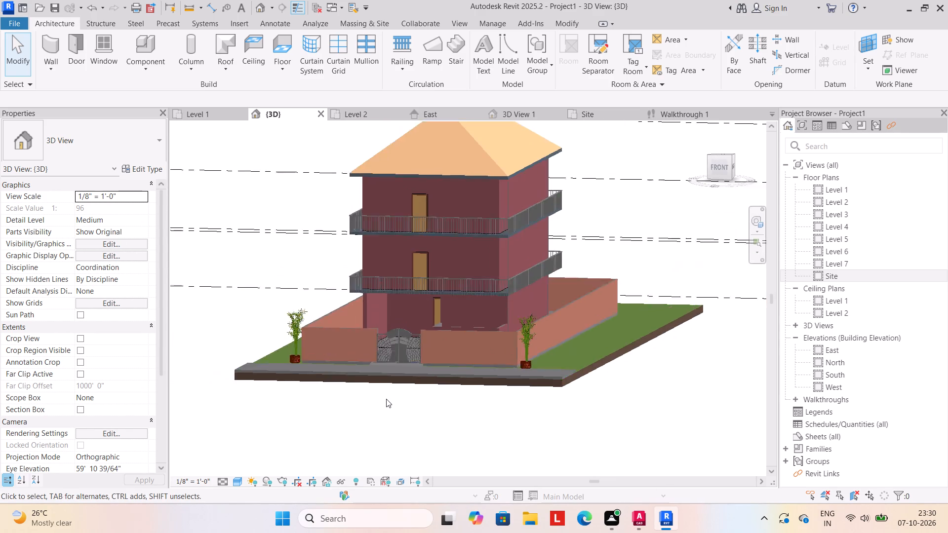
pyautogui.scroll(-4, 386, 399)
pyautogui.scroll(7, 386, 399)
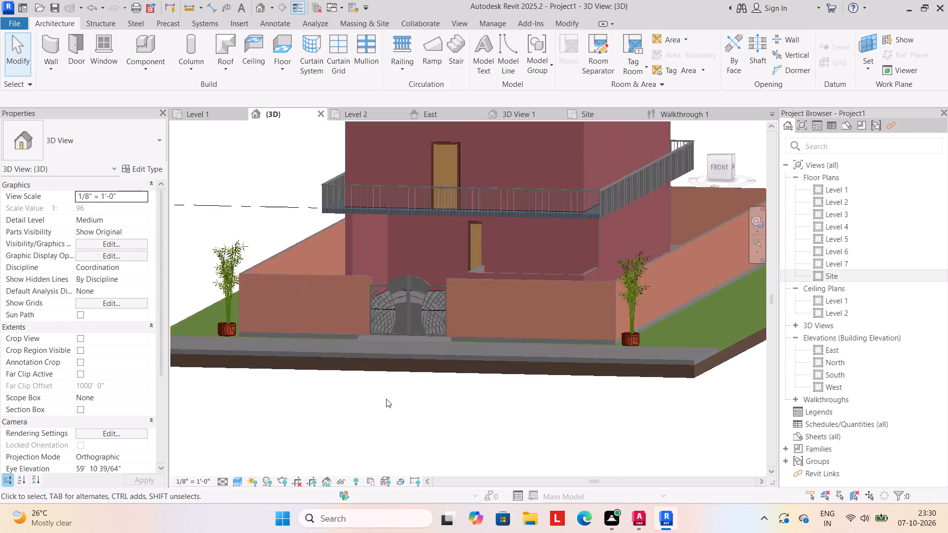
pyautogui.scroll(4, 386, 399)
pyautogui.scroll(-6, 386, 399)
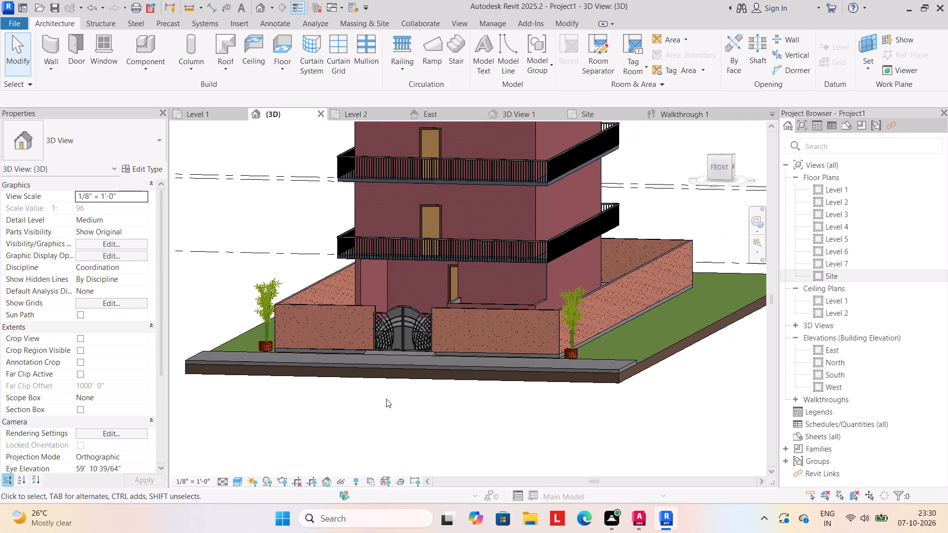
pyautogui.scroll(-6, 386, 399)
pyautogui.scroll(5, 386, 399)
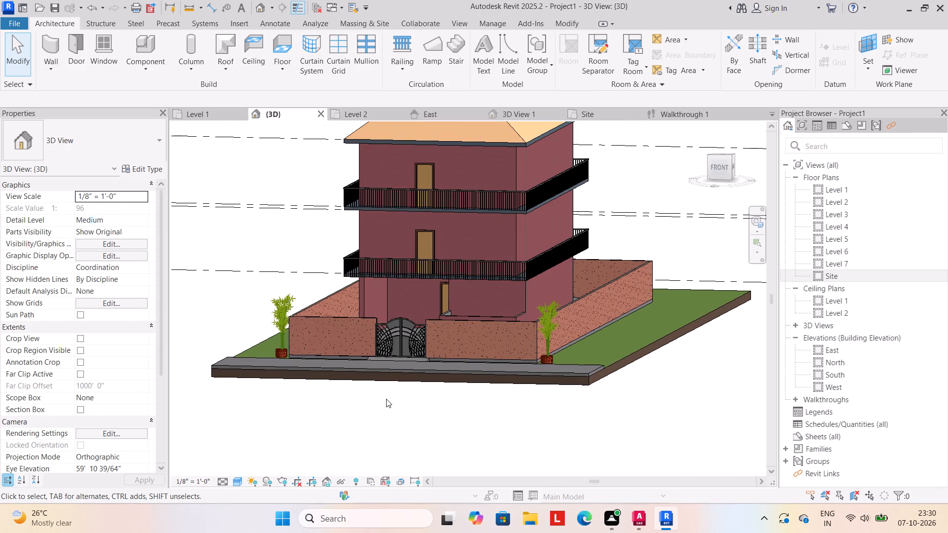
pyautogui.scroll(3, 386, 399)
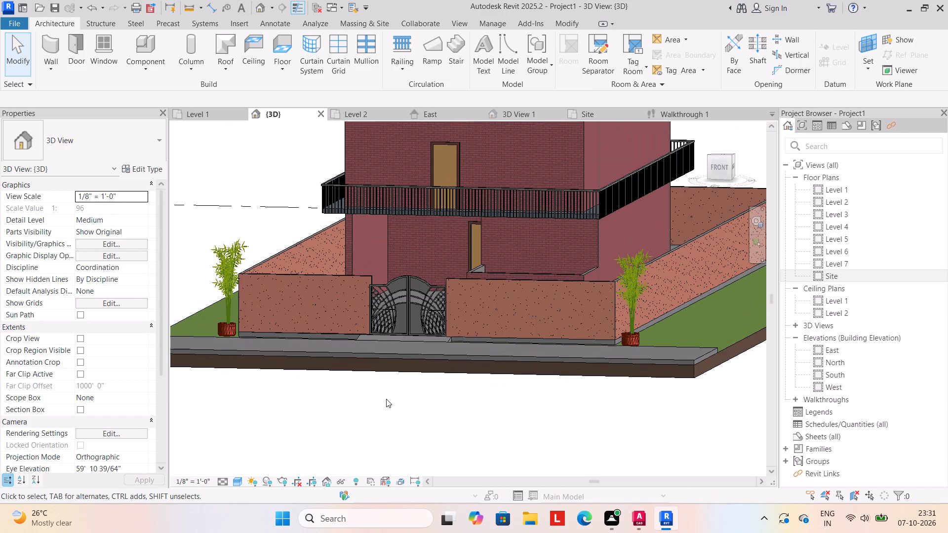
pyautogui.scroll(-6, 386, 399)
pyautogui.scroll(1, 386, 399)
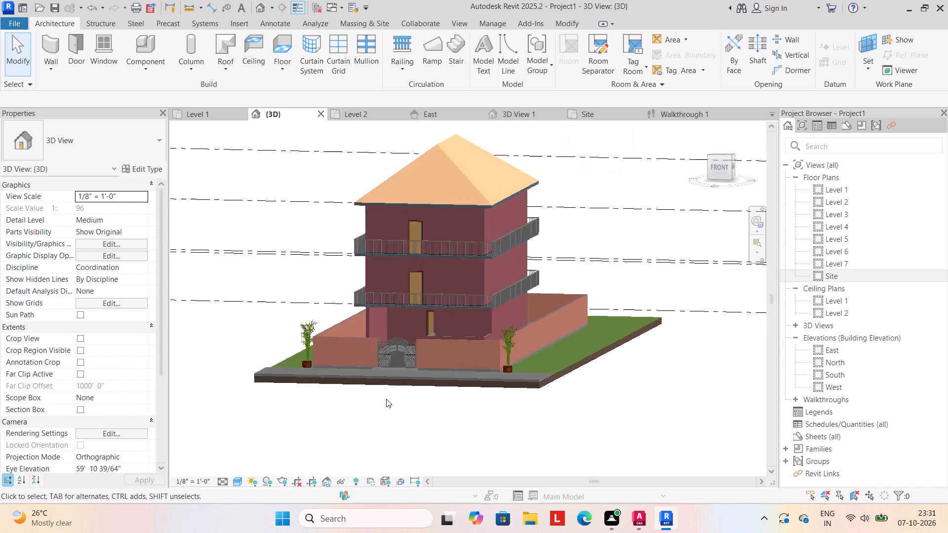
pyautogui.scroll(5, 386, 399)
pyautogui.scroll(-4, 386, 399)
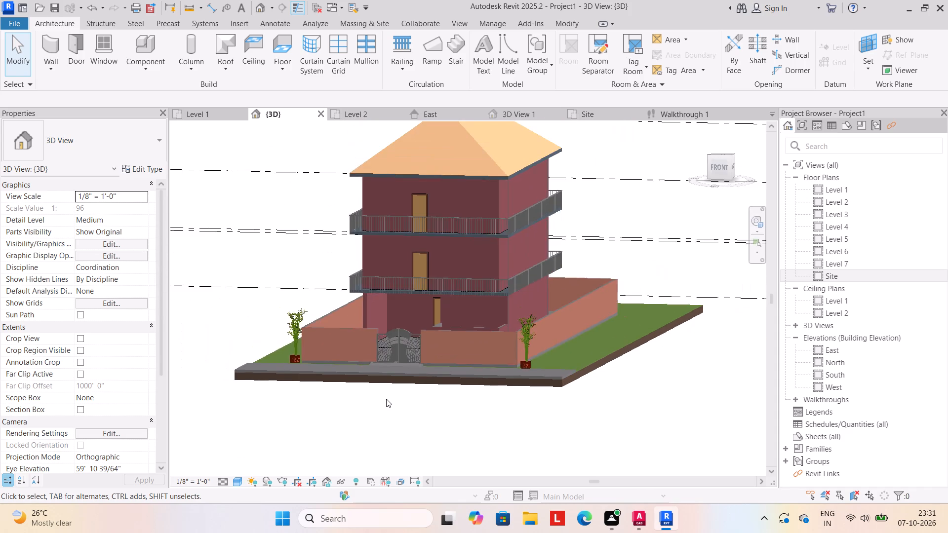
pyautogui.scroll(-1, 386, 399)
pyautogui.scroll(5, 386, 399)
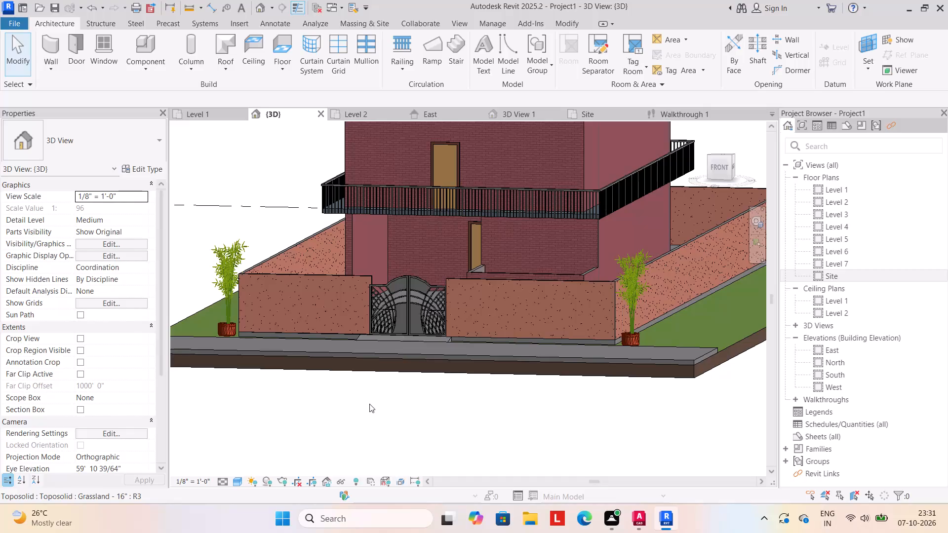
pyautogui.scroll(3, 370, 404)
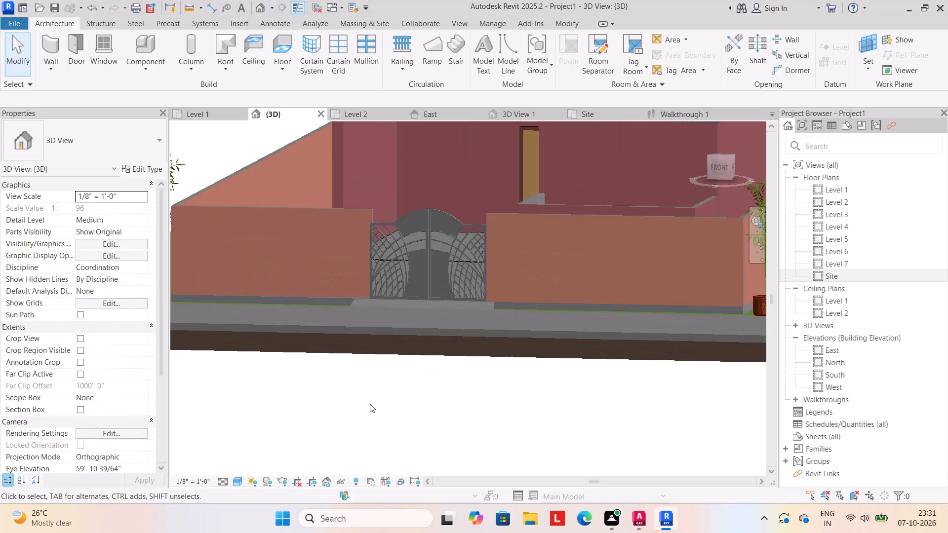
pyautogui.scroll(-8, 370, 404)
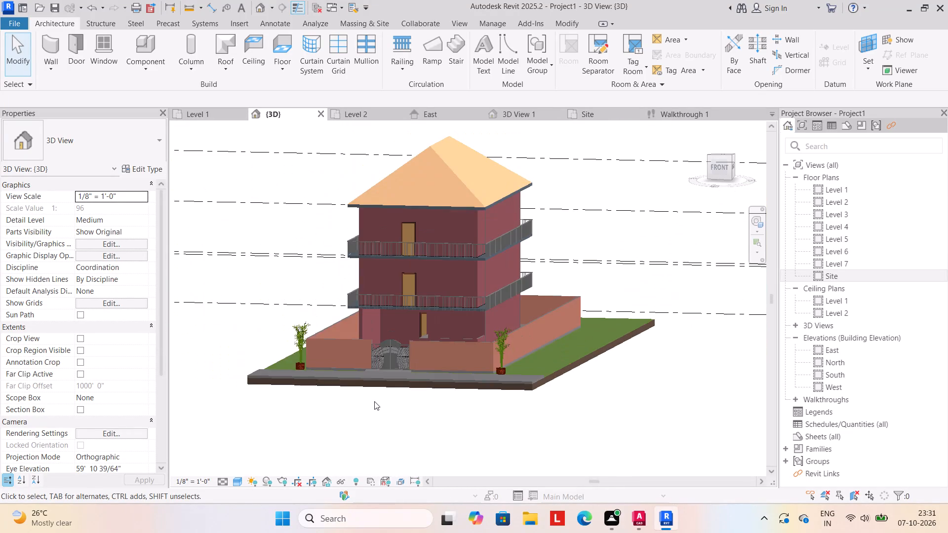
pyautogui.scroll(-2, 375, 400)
# Examine the ground-floor brick walls, entrance door and first balcony behind the gate, and view them with the whole site.
pyautogui.scroll(10, 375, 353)
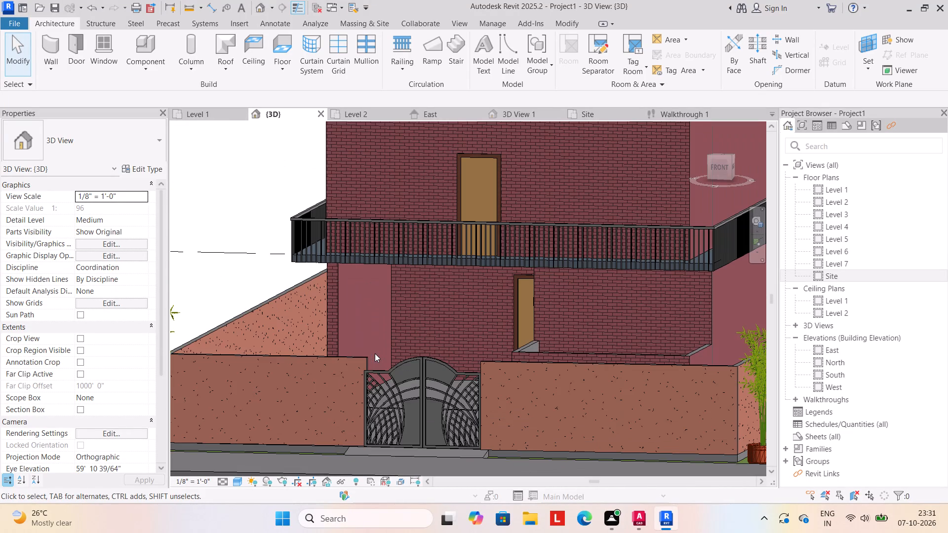
pyautogui.scroll(-5, 375, 353)
pyautogui.scroll(2, 375, 353)
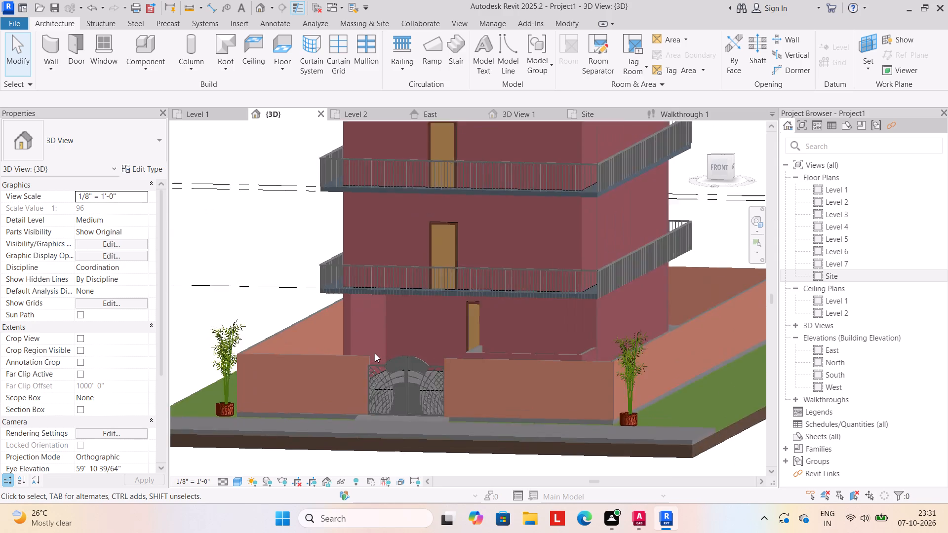
pyautogui.scroll(5, 375, 353)
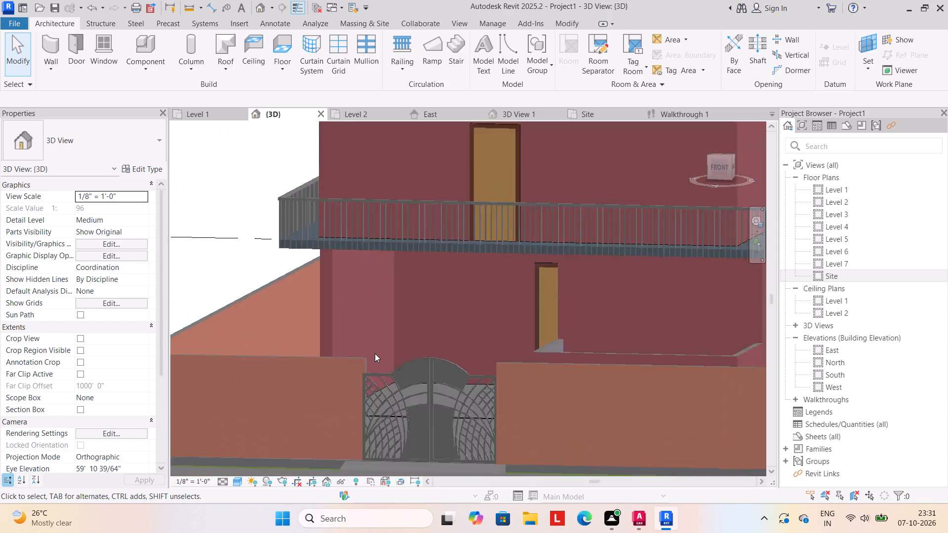
pyautogui.scroll(2, 375, 353)
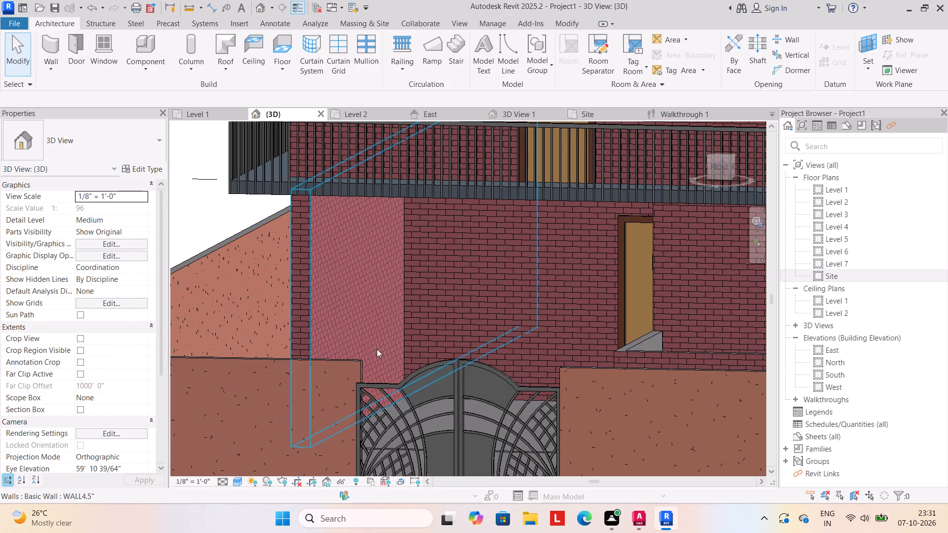
pyautogui.moveTo(404, 383); pyautogui.dragTo(404, 398, button='middle')
pyautogui.scroll(-5, 445, 358)
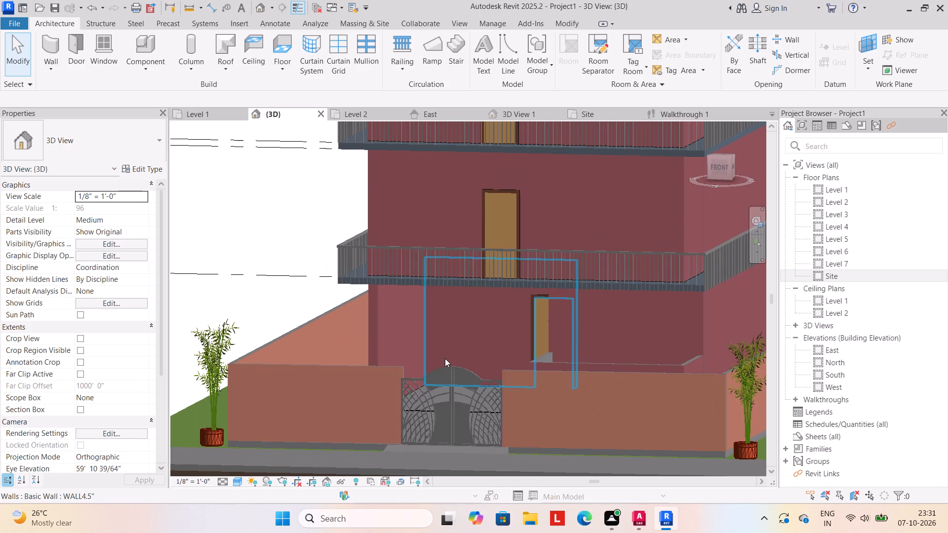
pyautogui.scroll(4, 445, 358)
pyautogui.scroll(-7, 445, 358)
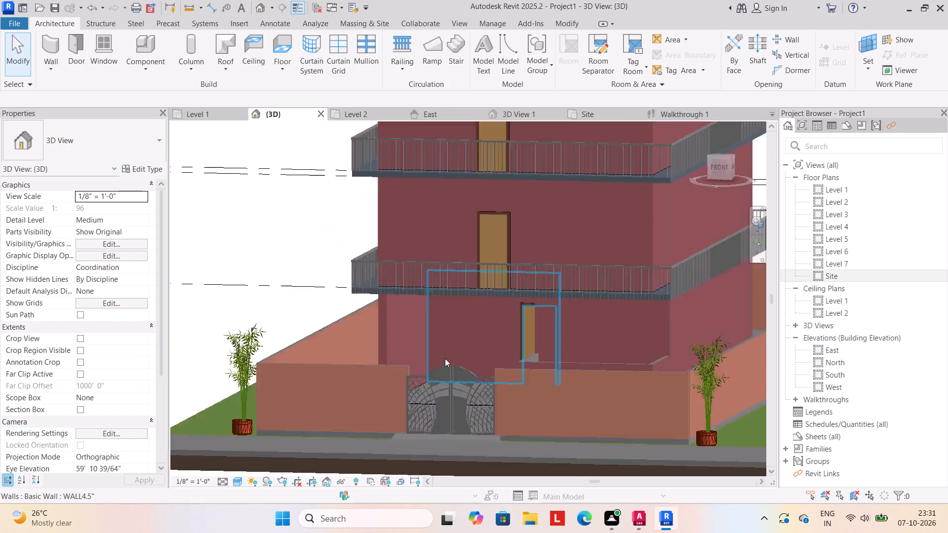
pyautogui.scroll(-7, 445, 358)
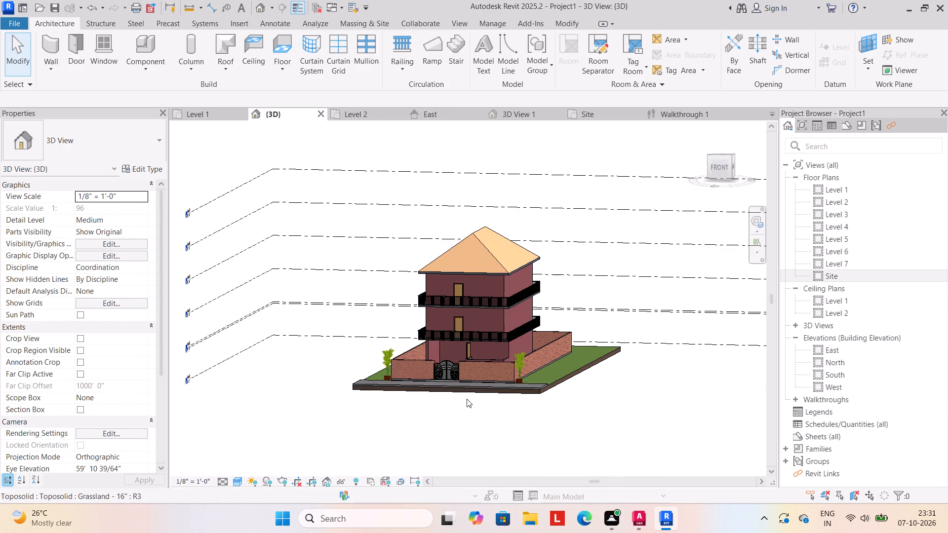
# Review the house front in 3D again, from the full building to the gate, compound wall and potted plants.
pyautogui.scroll(8, 467, 399)
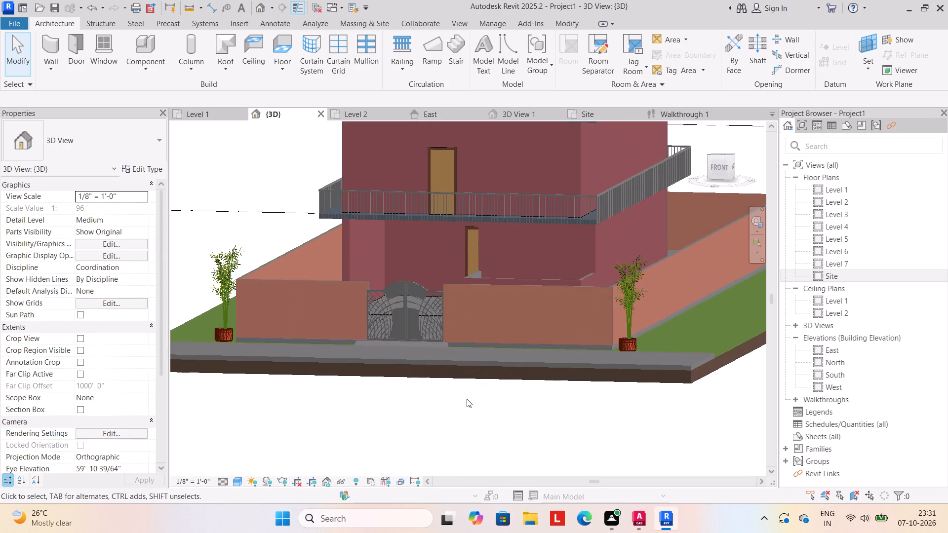
pyautogui.scroll(-9, 467, 398)
pyautogui.scroll(4, 443, 390)
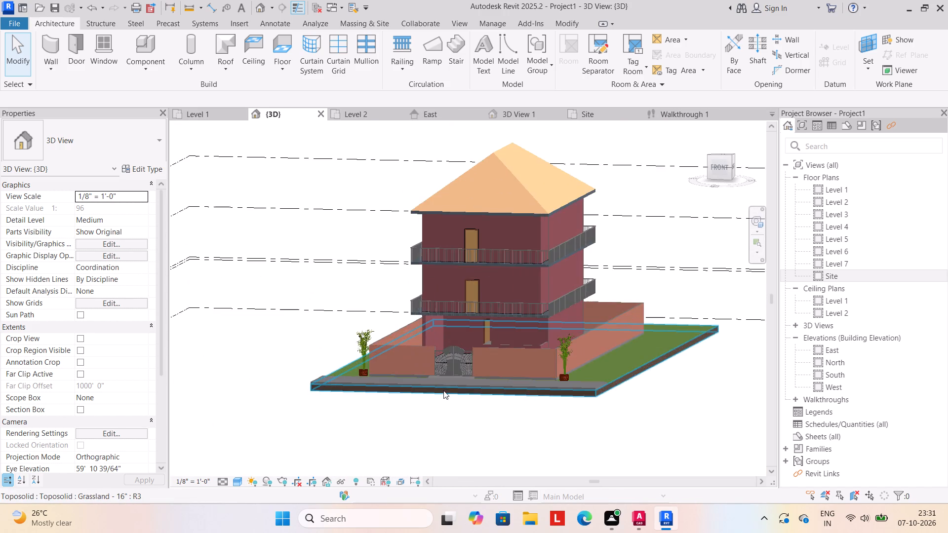
pyautogui.scroll(4, 443, 390)
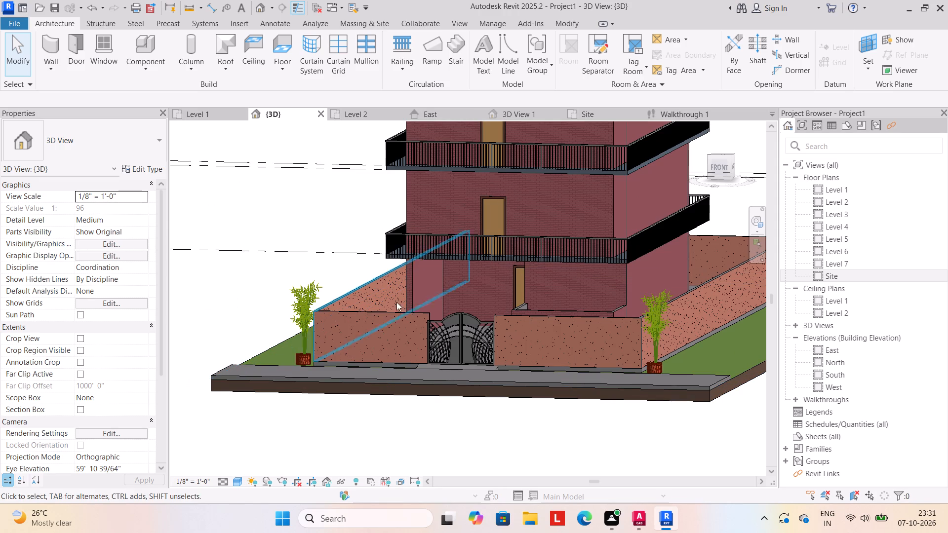
pyautogui.scroll(3, 532, 317)
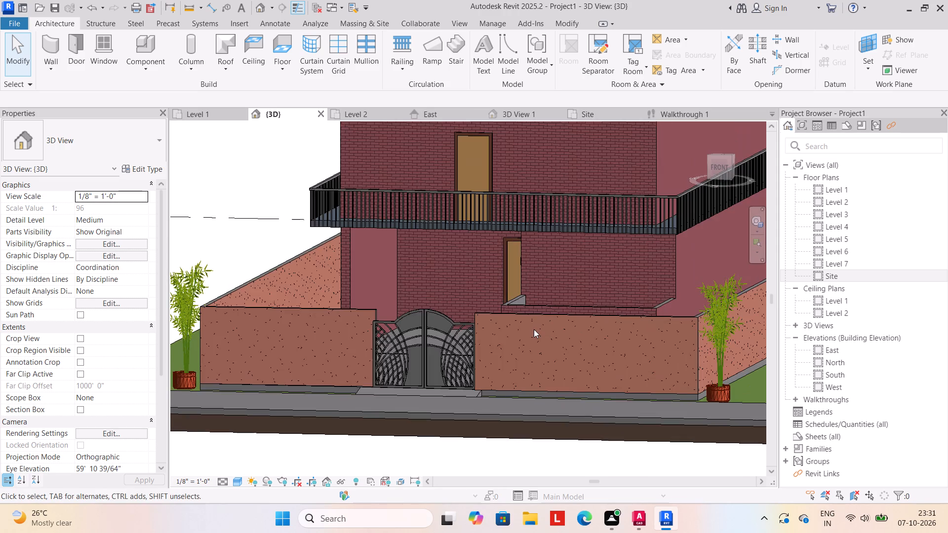
# Examine the front gate and compound wall in 3D, and view them with the whole house and its site.
pyautogui.scroll(4, 534, 330)
pyautogui.scroll(-5, 534, 330)
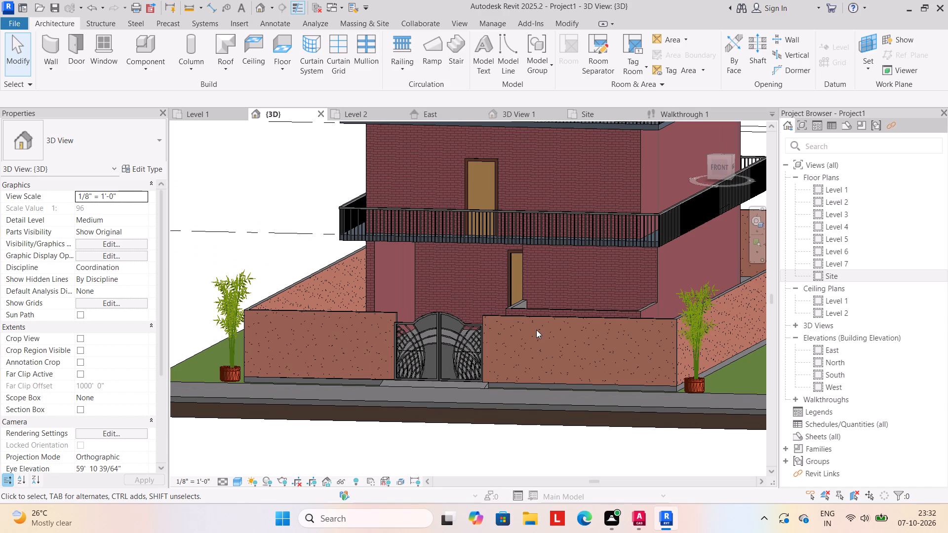
pyautogui.scroll(2, 393, 323)
pyautogui.moveTo(393, 323); pyautogui.dragTo(396, 316, button='middle')
pyautogui.scroll(4, 393, 323)
pyautogui.scroll(-12, 397, 315)
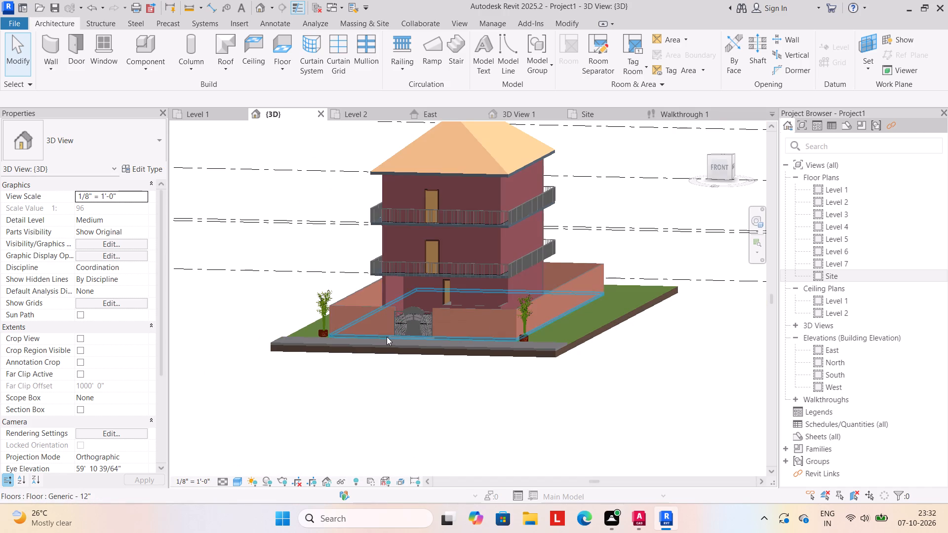
pyautogui.moveTo(387, 338); pyautogui.dragTo(447, 367, button='middle')
pyautogui.scroll(-2, 423, 347)
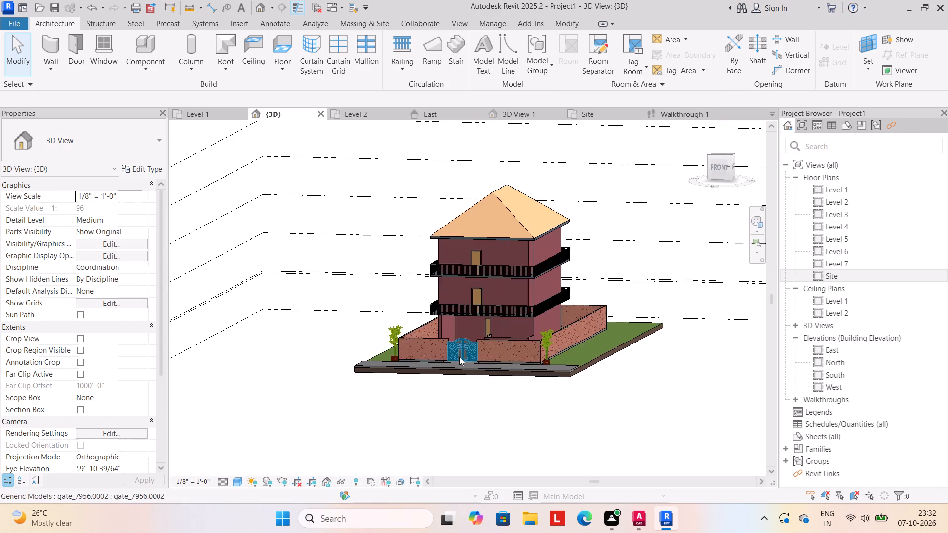
pyautogui.moveTo(457, 357); pyautogui.dragTo(418, 337, button='middle')
pyautogui.moveTo(468, 374); pyautogui.dragTo(516, 382, button='middle')
# Examine the paved strip and compound wall base beside the front gate up close in 3D, and against the whole building.
pyautogui.scroll(6, 516, 382)
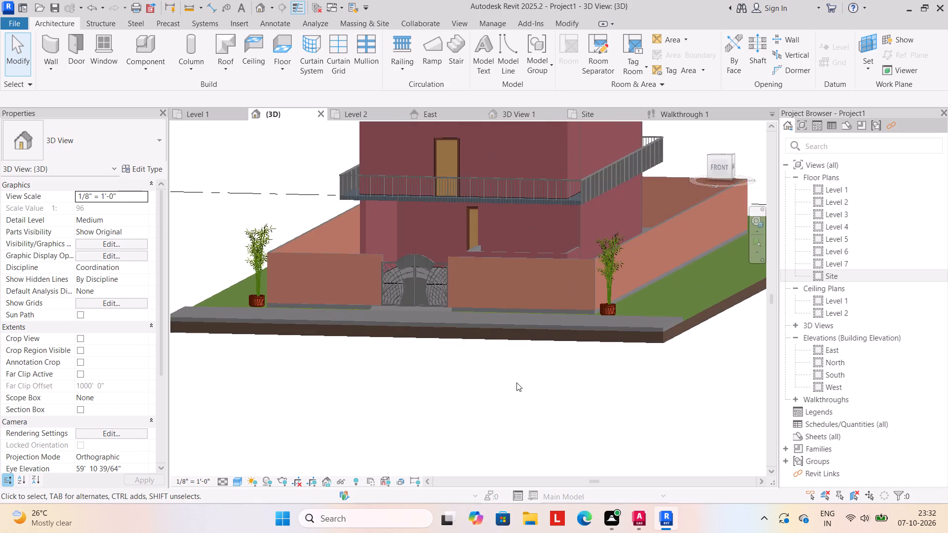
pyautogui.scroll(7, 516, 382)
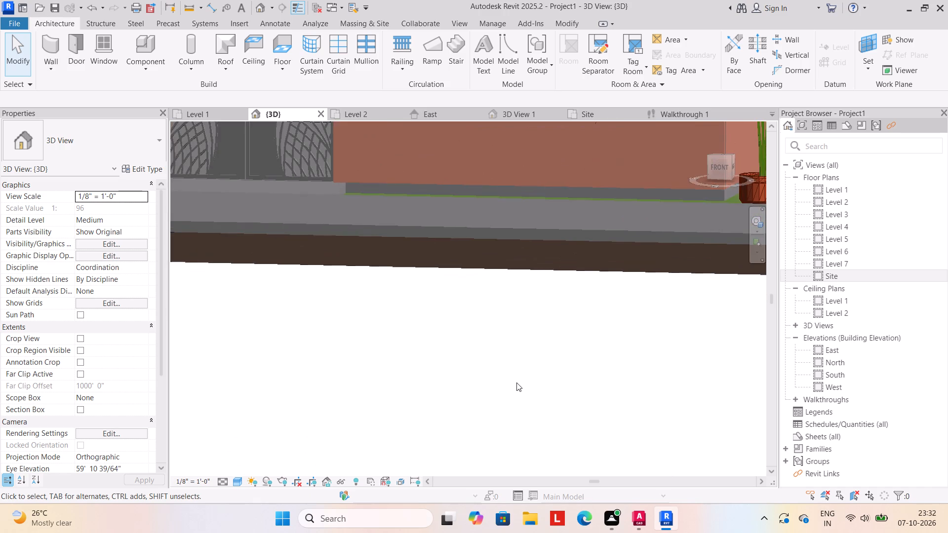
pyautogui.scroll(-14, 516, 382)
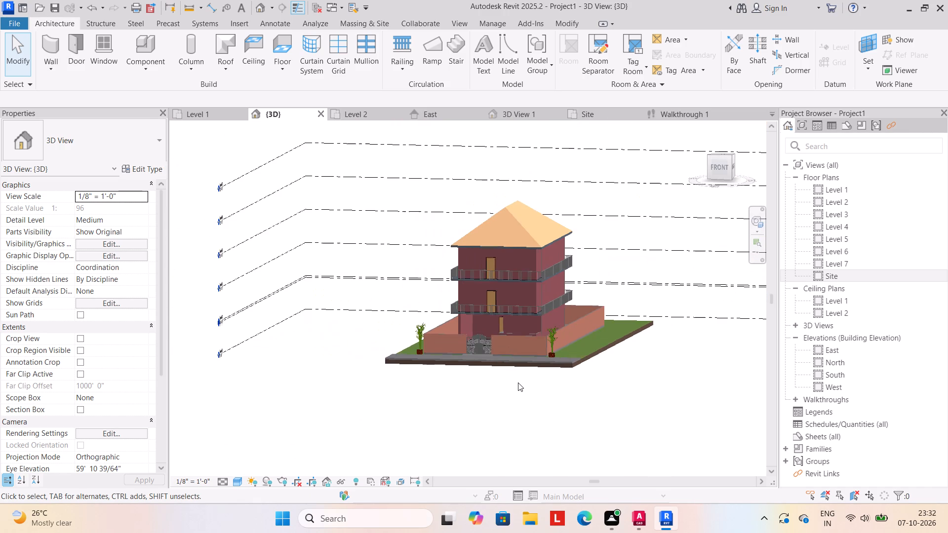
# Review the house front in 3D, from the gate and potted plants to the three storeys and roof.
pyautogui.scroll(9, 518, 382)
pyautogui.scroll(-2, 518, 382)
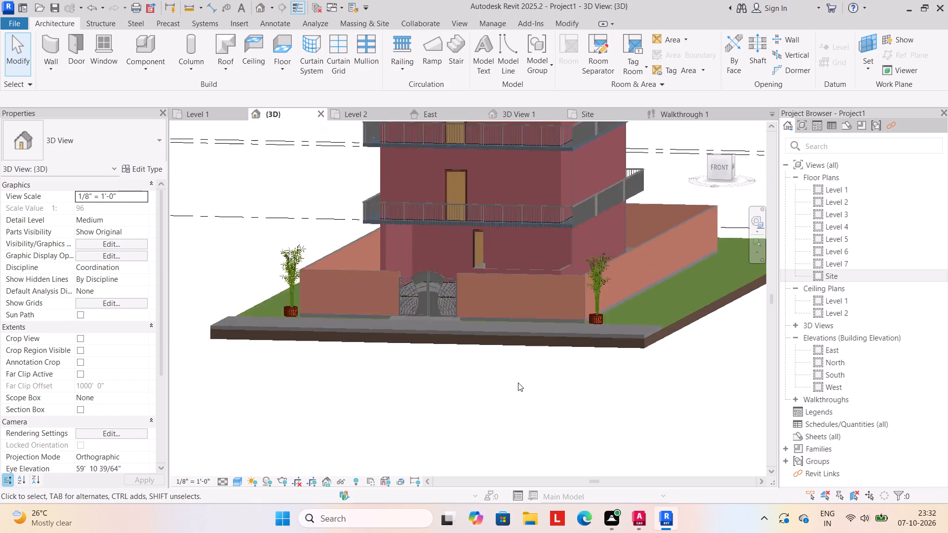
pyautogui.scroll(-8, 518, 382)
pyautogui.scroll(4, 518, 382)
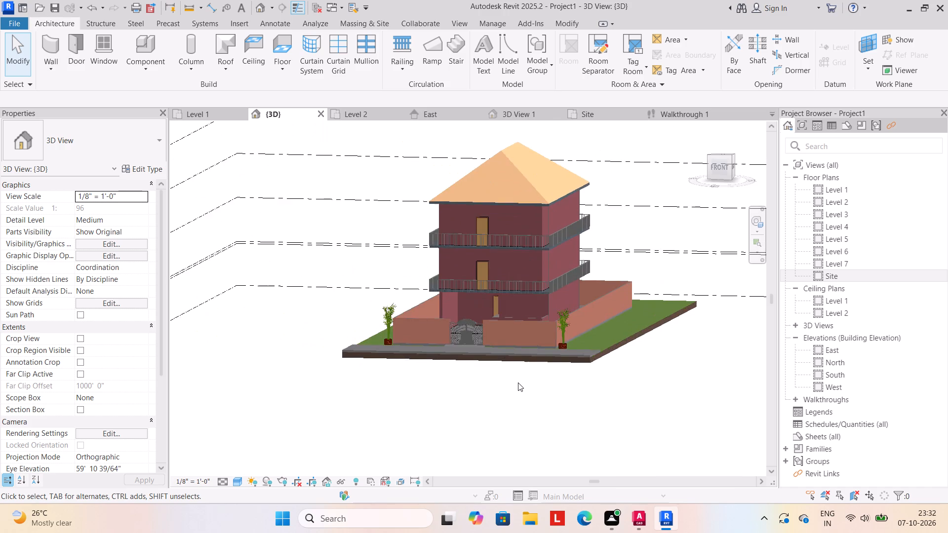
pyautogui.scroll(4, 518, 382)
pyautogui.scroll(-2, 518, 382)
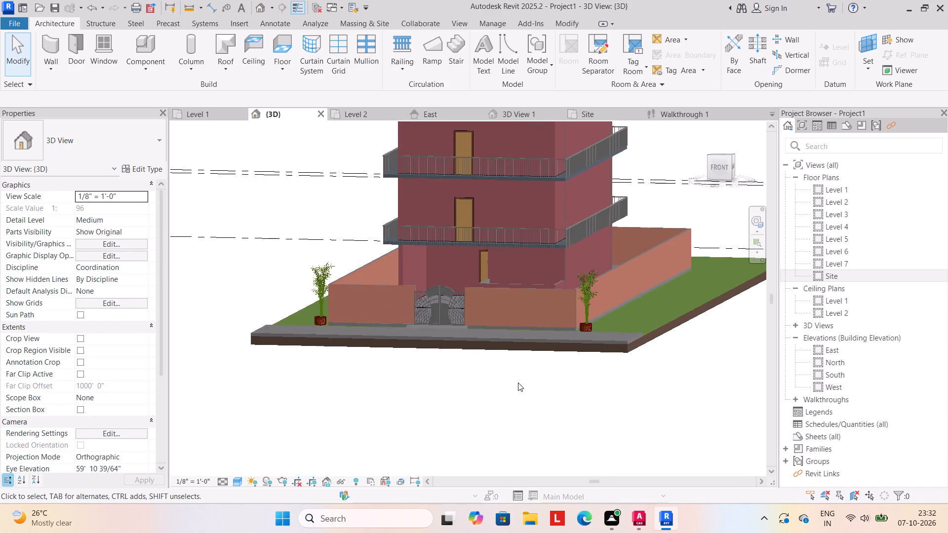
pyautogui.scroll(-2, 518, 382)
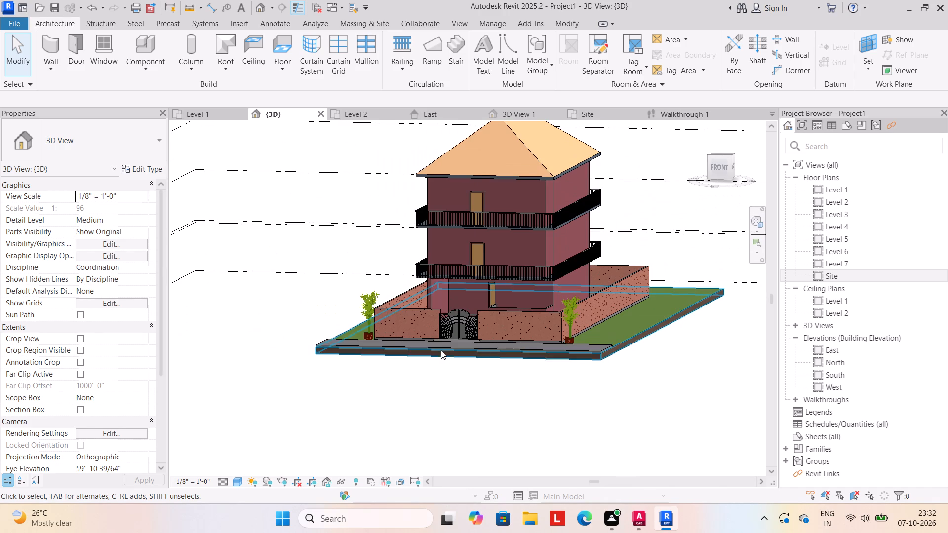
pyautogui.moveTo(421, 347); pyautogui.dragTo(439, 432, button='middle')
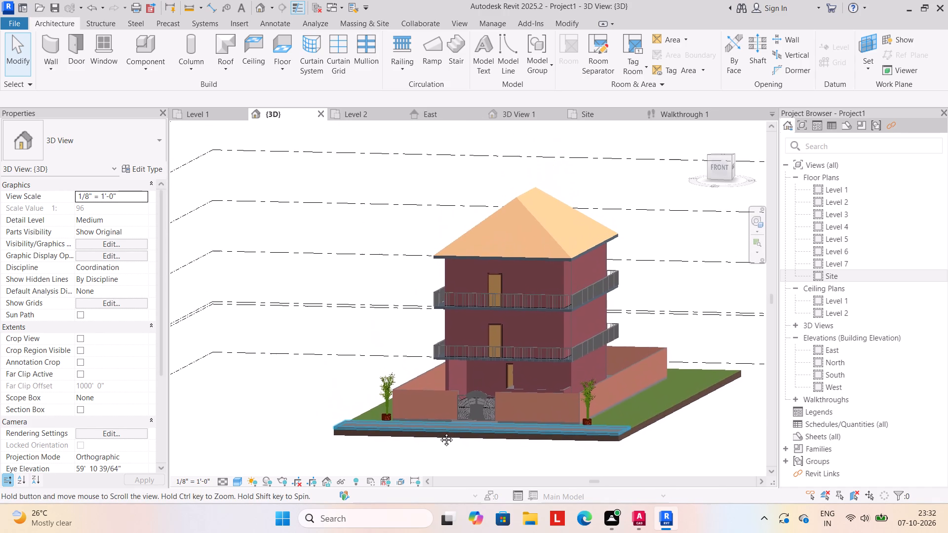
pyautogui.moveTo(439, 432); pyautogui.dragTo(441, 443, button='middle')
# Examine the first balcony's slab edge and the walls above and below it in 3D, and check them against the house front.
pyautogui.scroll(3, 496, 388)
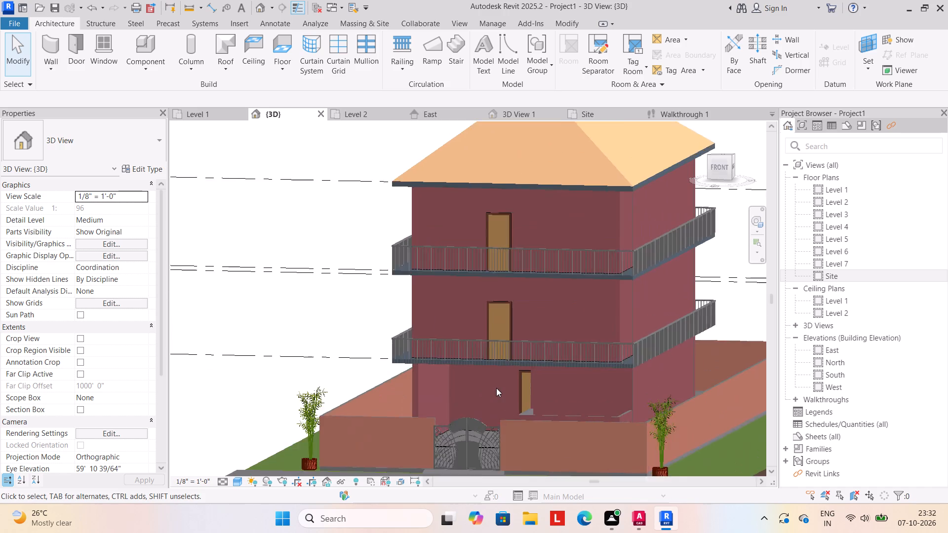
pyautogui.scroll(7, 496, 388)
pyautogui.scroll(5, 433, 339)
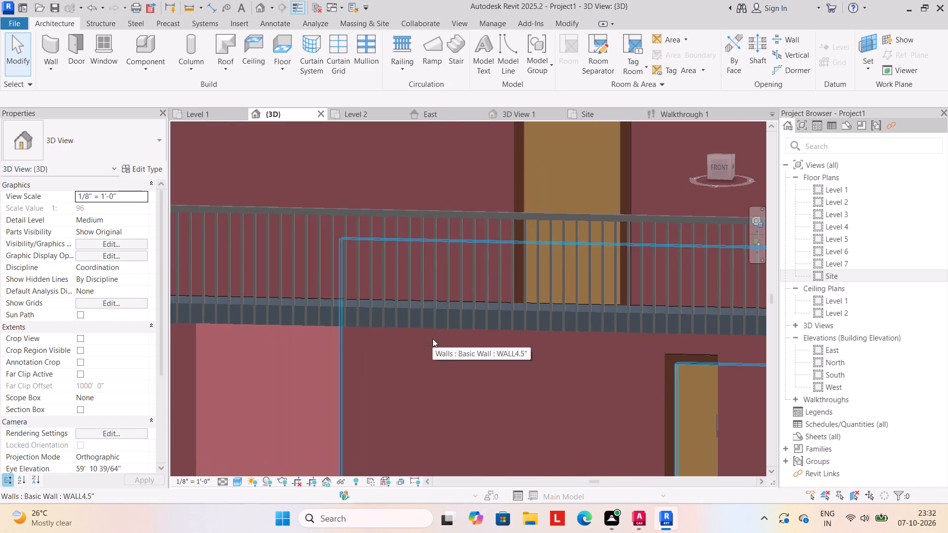
pyautogui.scroll(-11, 415, 246)
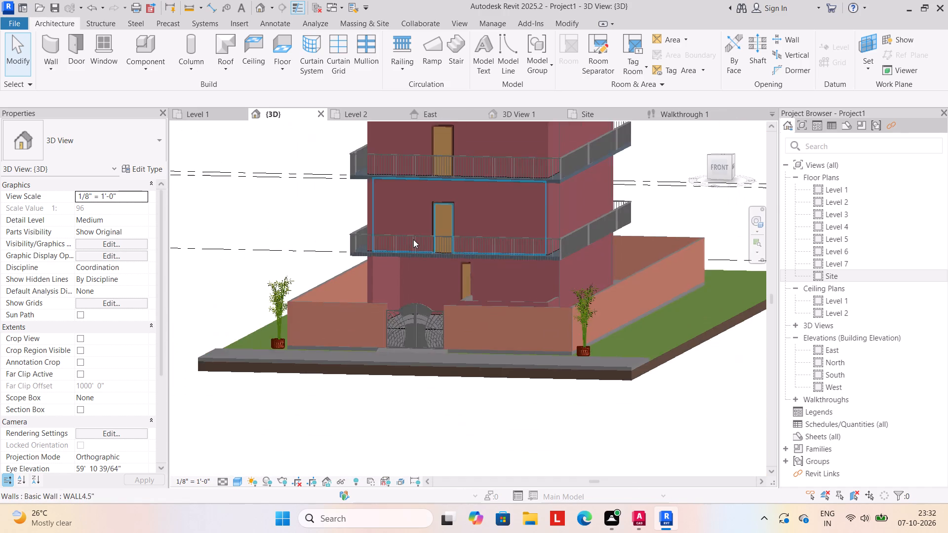
pyautogui.scroll(-3, 413, 239)
# Examine the first balcony's railing beside the balcony door up close in 3D, and view it with the whole house.
pyautogui.scroll(9, 413, 239)
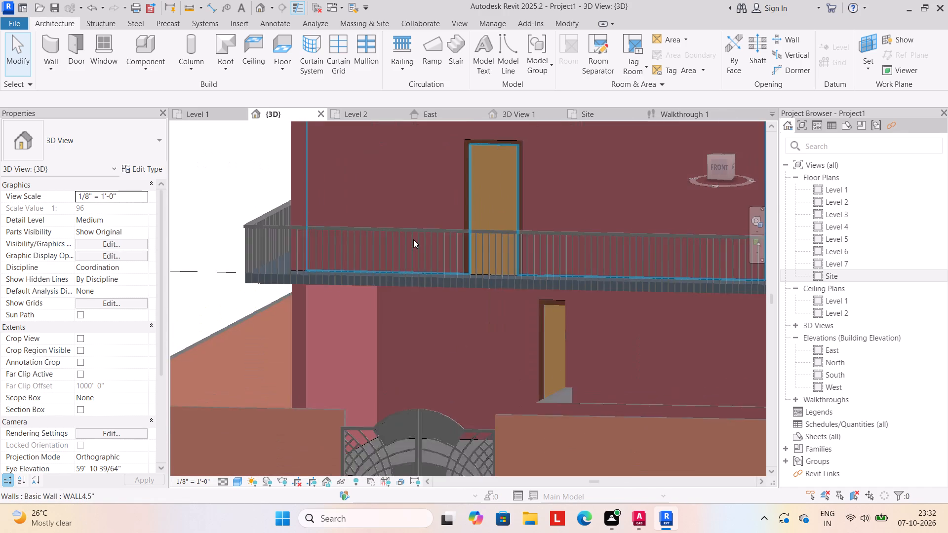
pyautogui.scroll(11, 413, 239)
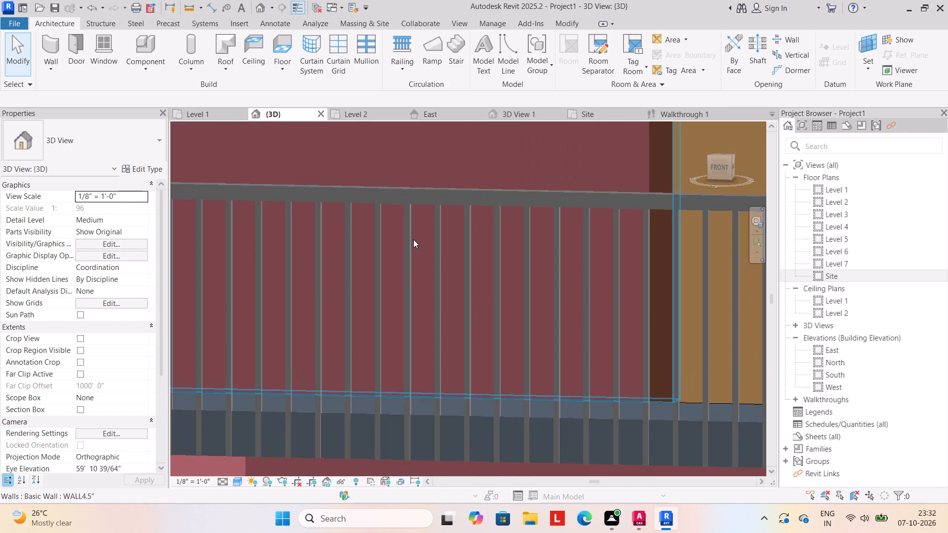
pyautogui.scroll(-10, 413, 239)
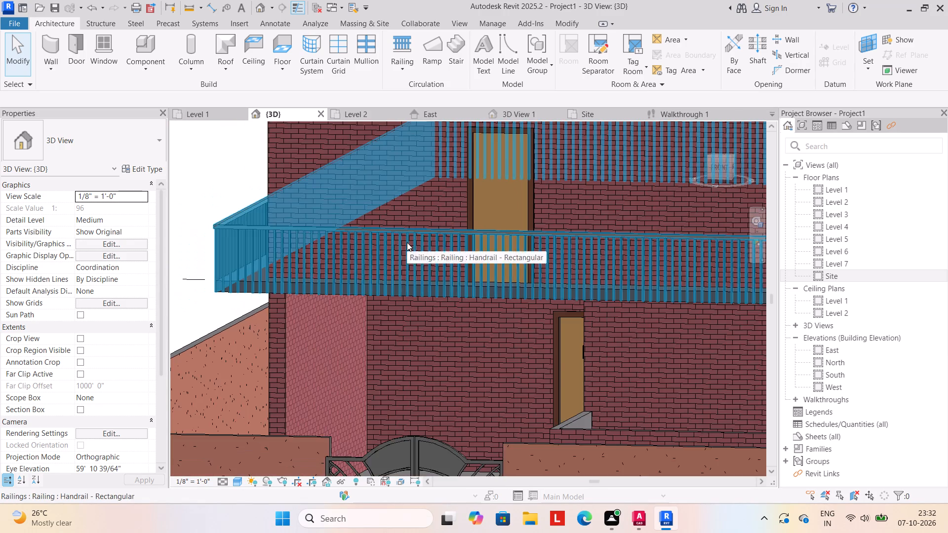
pyautogui.scroll(-14, 407, 242)
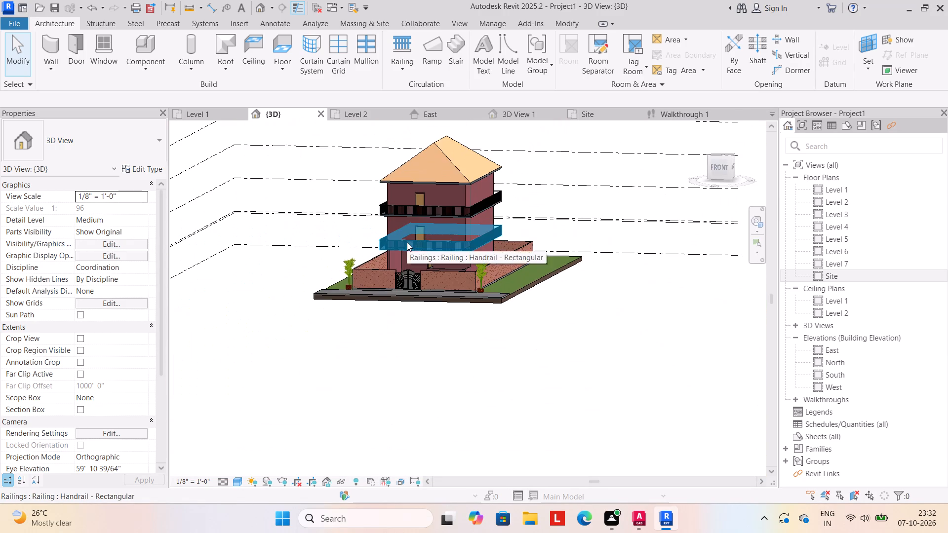
# Inspect the handrail and balusters of the first balcony's rectangular railing up close, and compare them with the surrounding facade.
pyautogui.scroll(17, 407, 242)
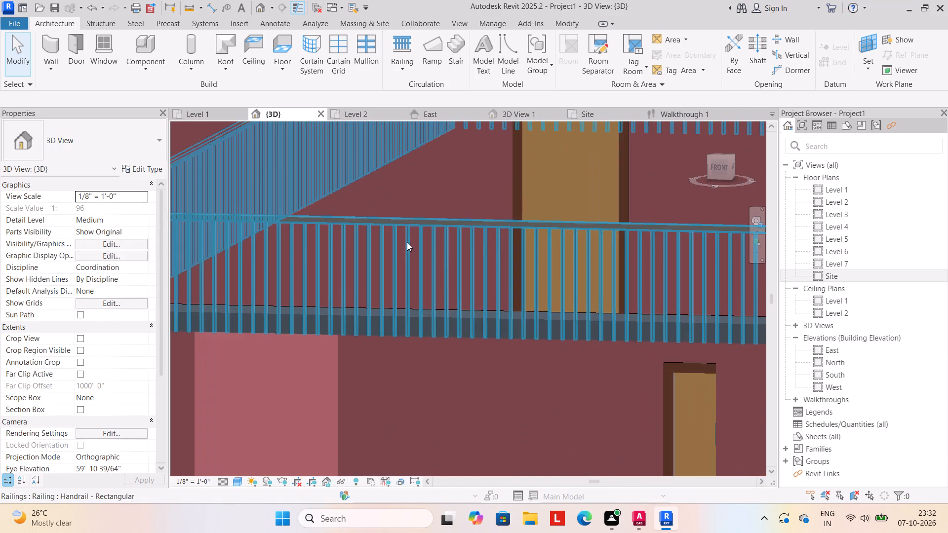
pyautogui.scroll(11, 407, 242)
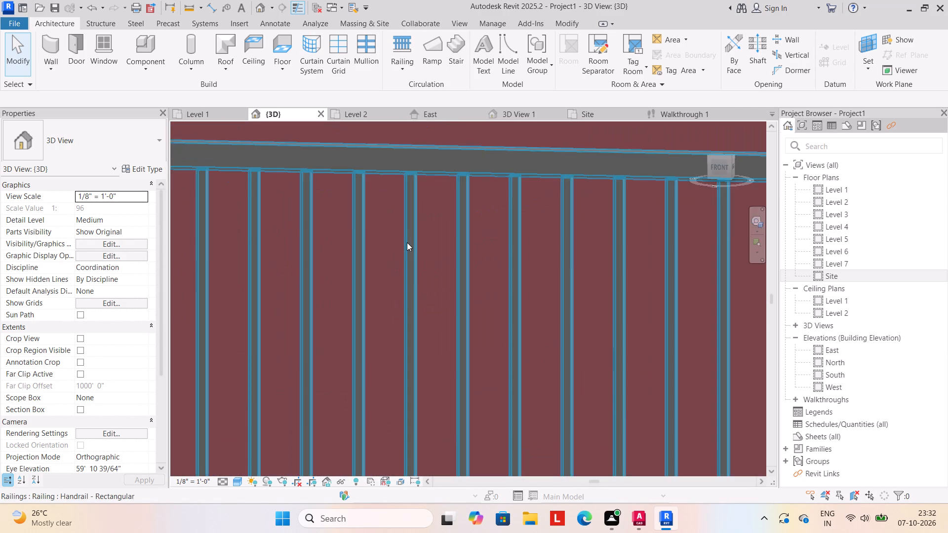
pyautogui.scroll(-14, 407, 242)
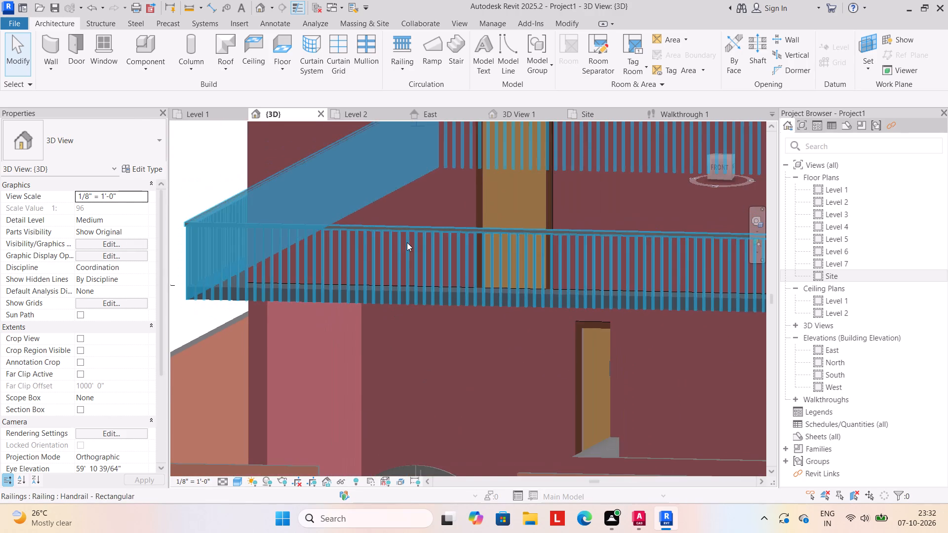
pyautogui.scroll(-11, 407, 242)
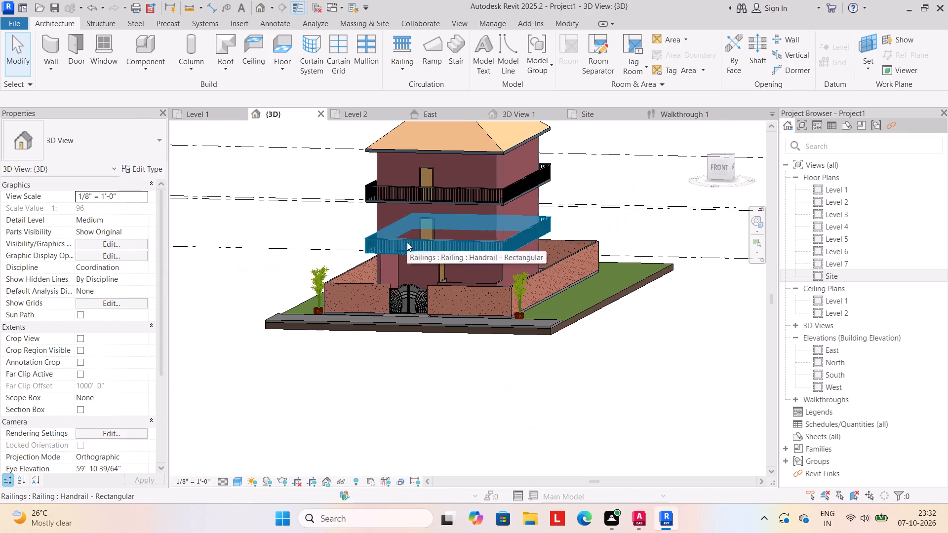
pyautogui.scroll(11, 407, 242)
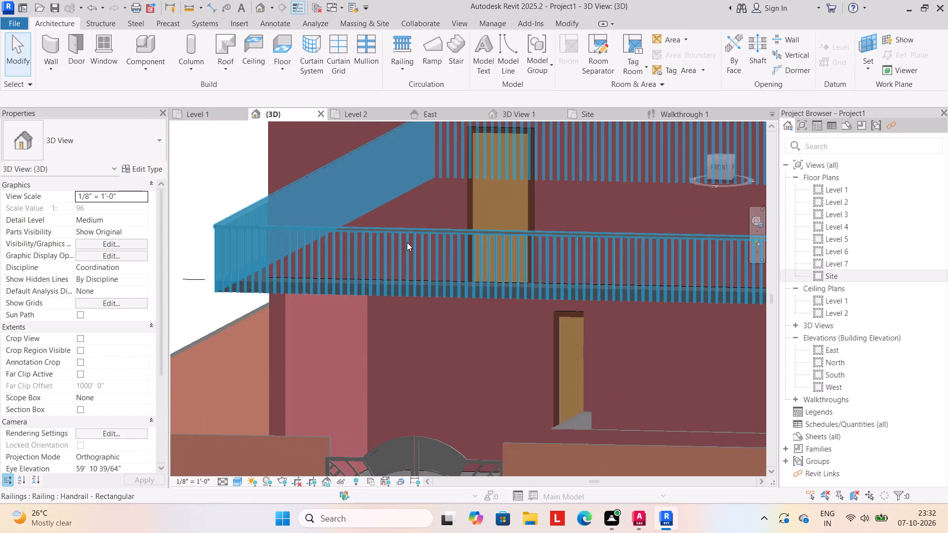
pyautogui.scroll(8, 407, 242)
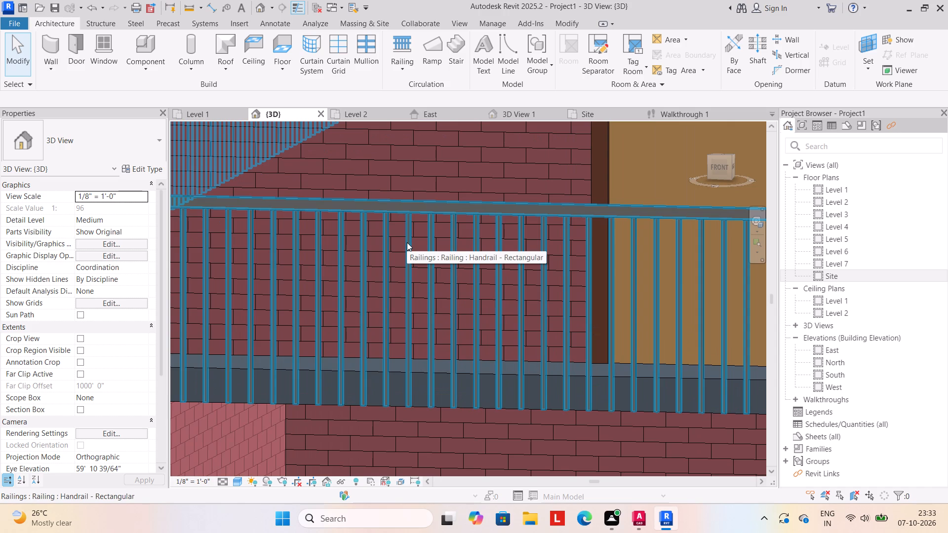
pyautogui.scroll(-9, 409, 243)
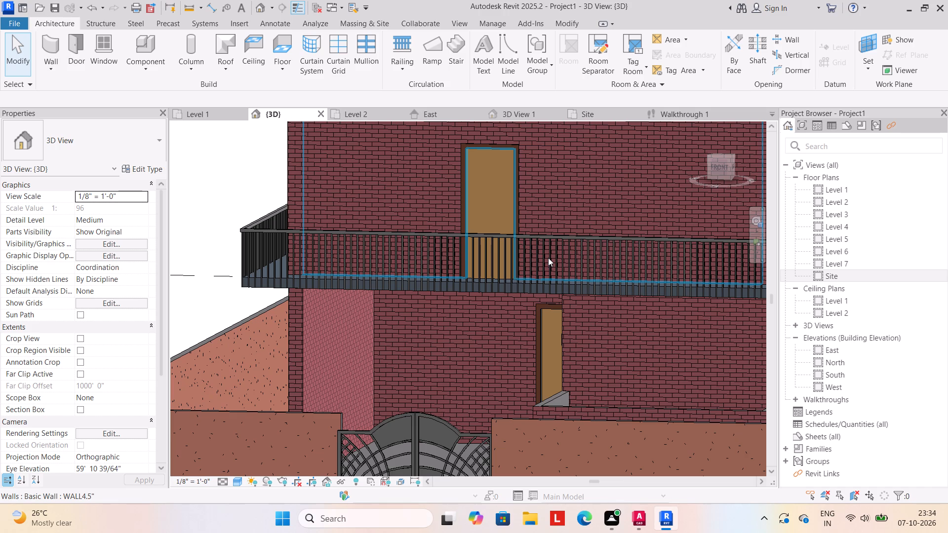
# Examine the first balcony's door frame, railing and brick wall up close in 3D, and view them with the house front.
pyautogui.scroll(3, 548, 258)
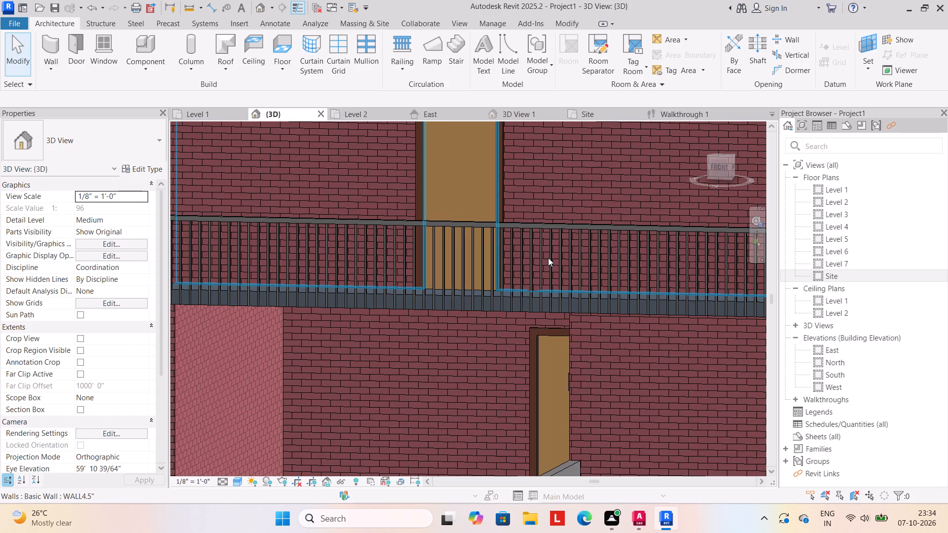
pyautogui.scroll(7, 548, 258)
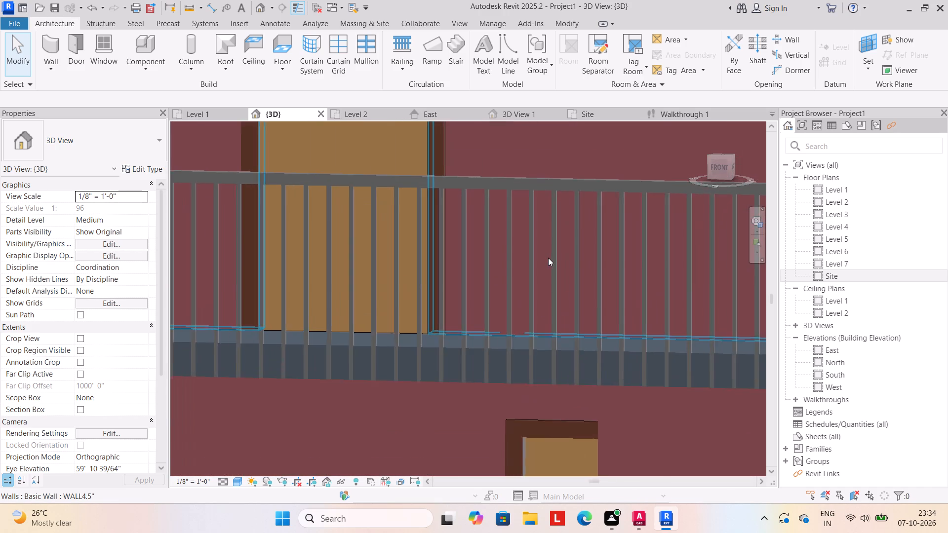
pyautogui.scroll(6, 548, 258)
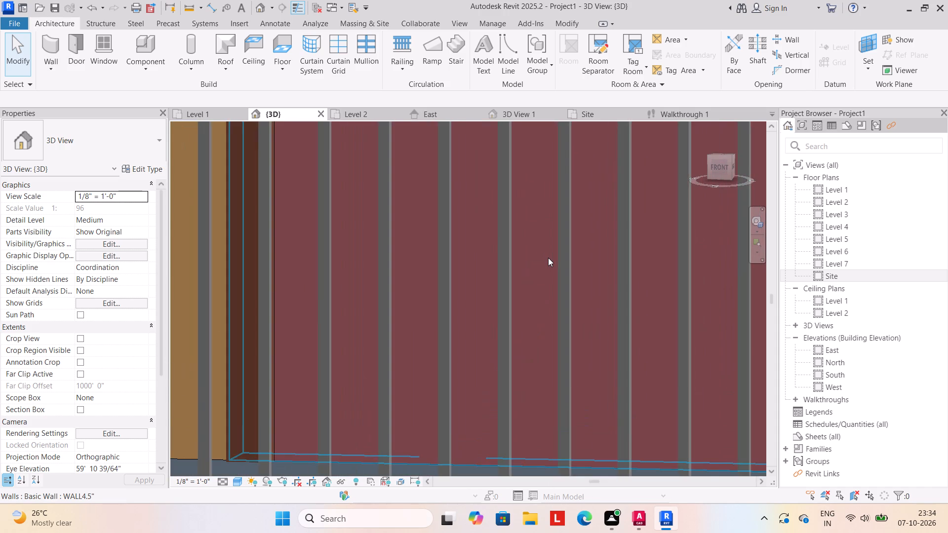
pyautogui.scroll(1, 548, 258)
pyautogui.scroll(-5, 548, 258)
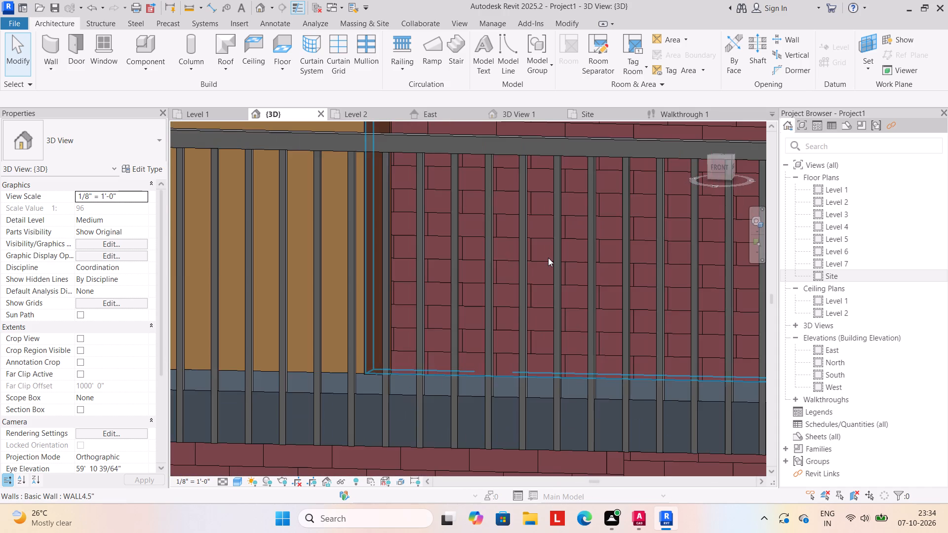
pyautogui.scroll(-5, 548, 258)
pyautogui.scroll(4, 548, 258)
pyautogui.scroll(-13, 548, 258)
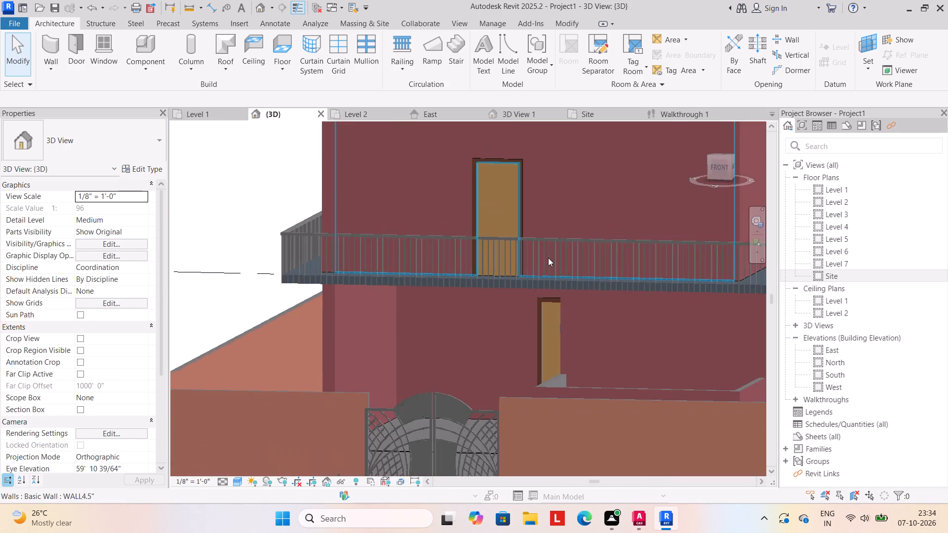
pyautogui.scroll(2, 548, 258)
pyautogui.scroll(-10, 548, 258)
# Review the first balcony, entrance door and front gate together in 3D, checking the brick wall close up and from farther back.
pyautogui.scroll(6, 548, 258)
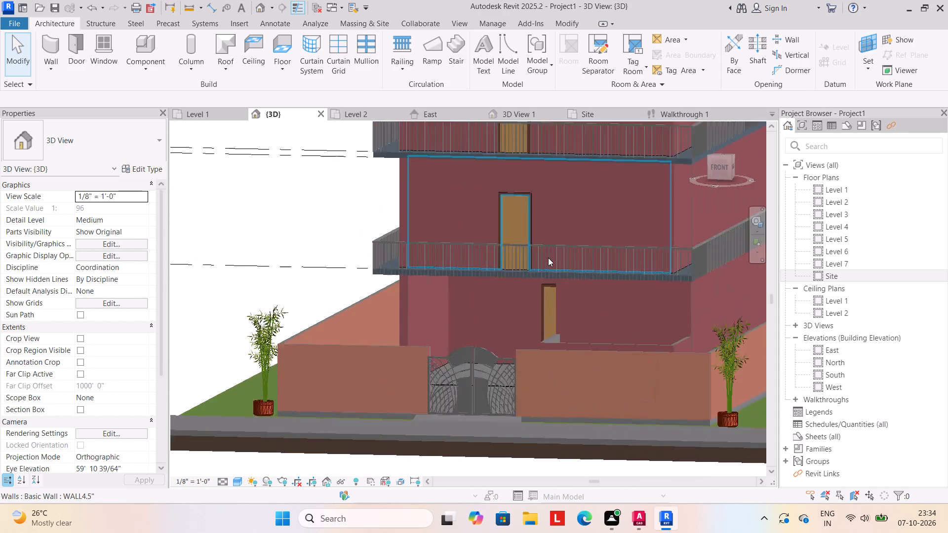
pyautogui.scroll(1, 548, 258)
pyautogui.scroll(-1, 548, 258)
pyautogui.scroll(16, 548, 258)
pyautogui.scroll(-9, 548, 258)
pyautogui.scroll(2, 548, 258)
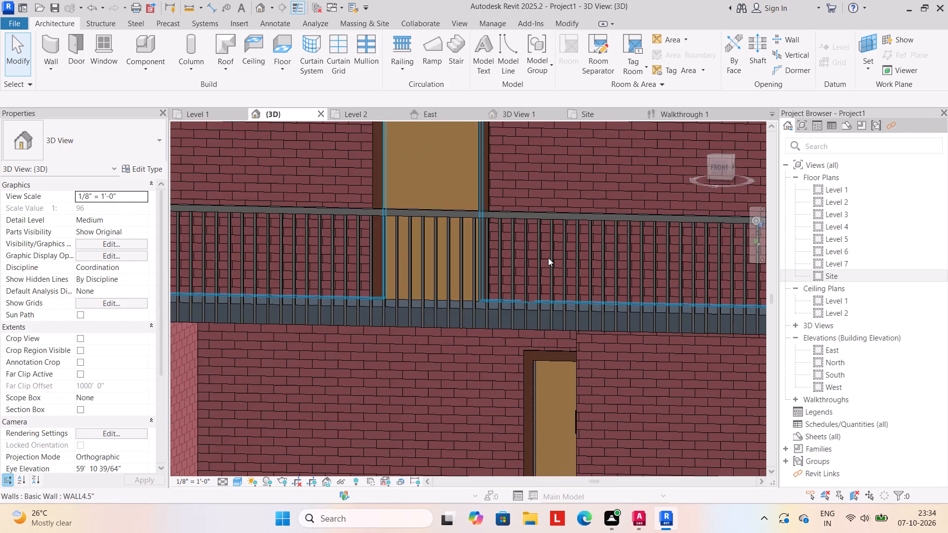
pyautogui.scroll(-12, 548, 258)
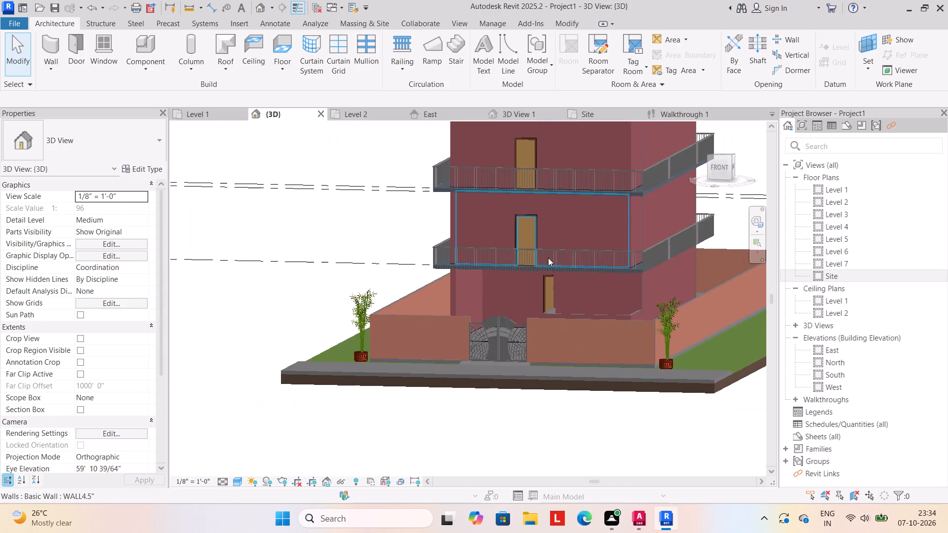
pyautogui.scroll(7, 548, 258)
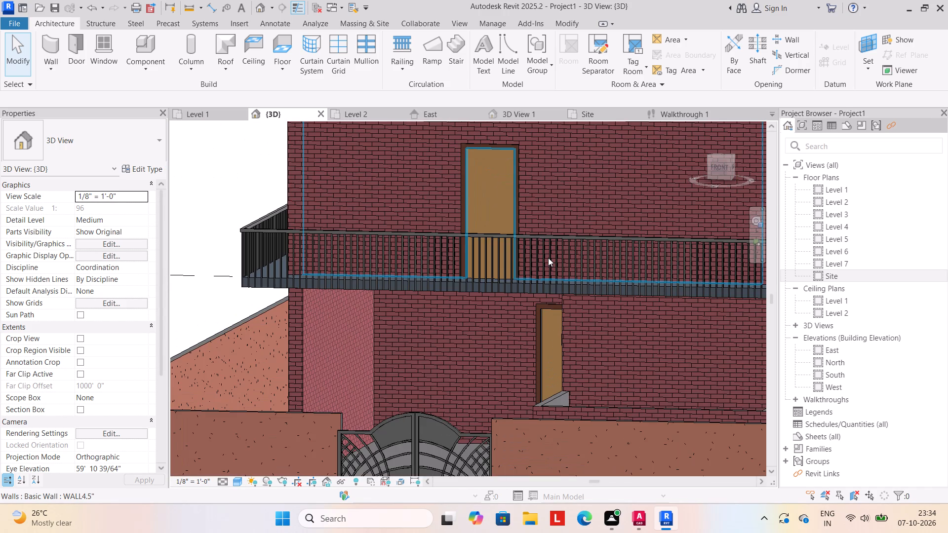
pyautogui.scroll(4, 548, 258)
pyautogui.scroll(-8, 548, 258)
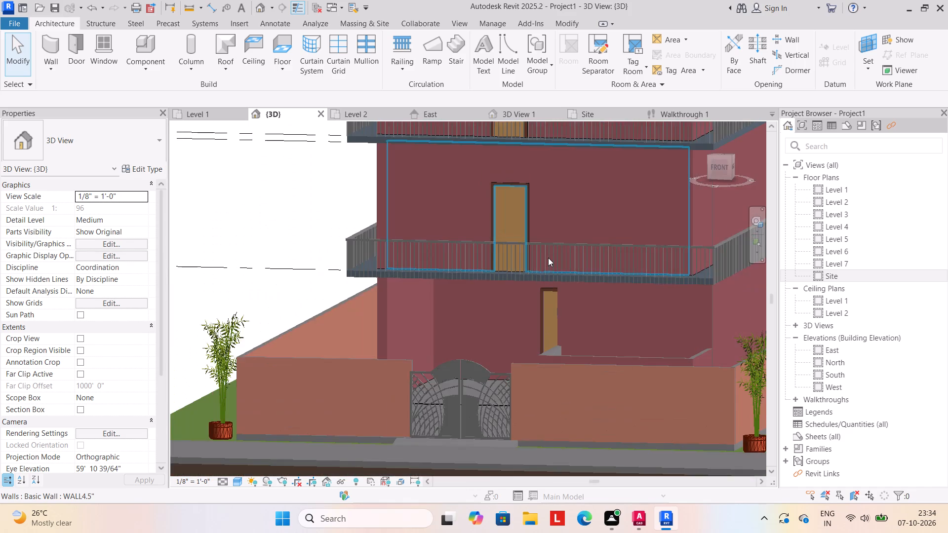
# Examine the ground-floor brick wall between the entrance door and the gate up close in 3D, and view it with the house front.
pyautogui.scroll(-5, 548, 258)
pyautogui.moveTo(548, 259); pyautogui.dragTo(383, 287, button='middle')
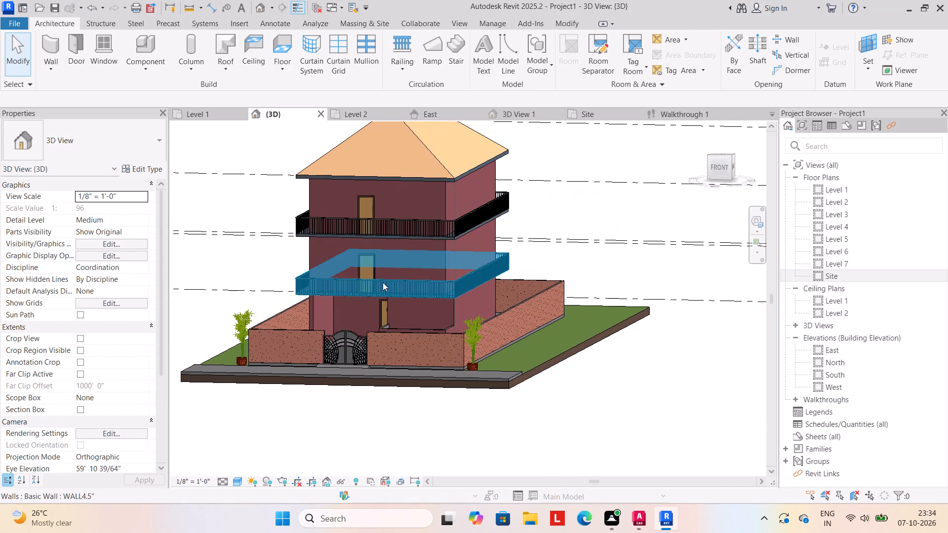
pyautogui.moveTo(352, 312); pyautogui.dragTo(403, 361, button='middle')
pyautogui.scroll(7, 403, 361)
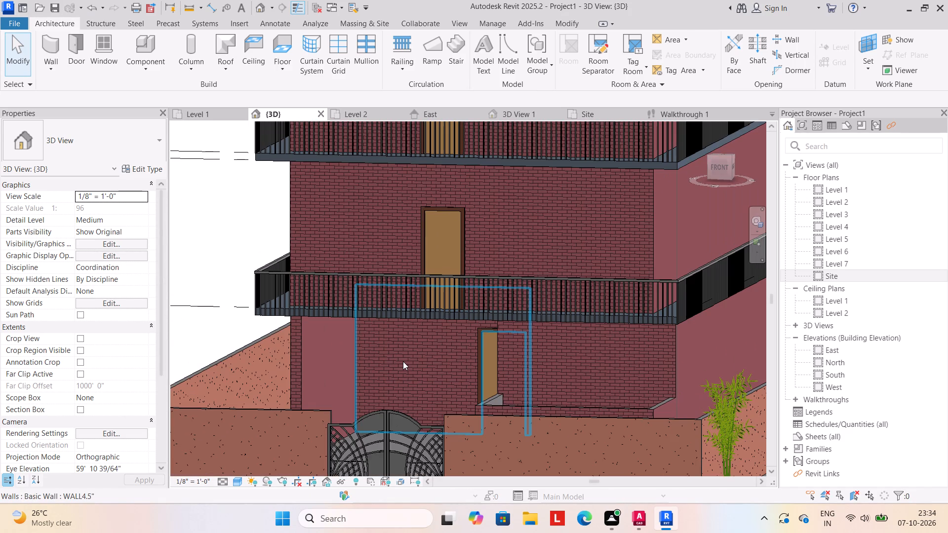
pyautogui.scroll(19, 403, 361)
pyautogui.scroll(12, 403, 361)
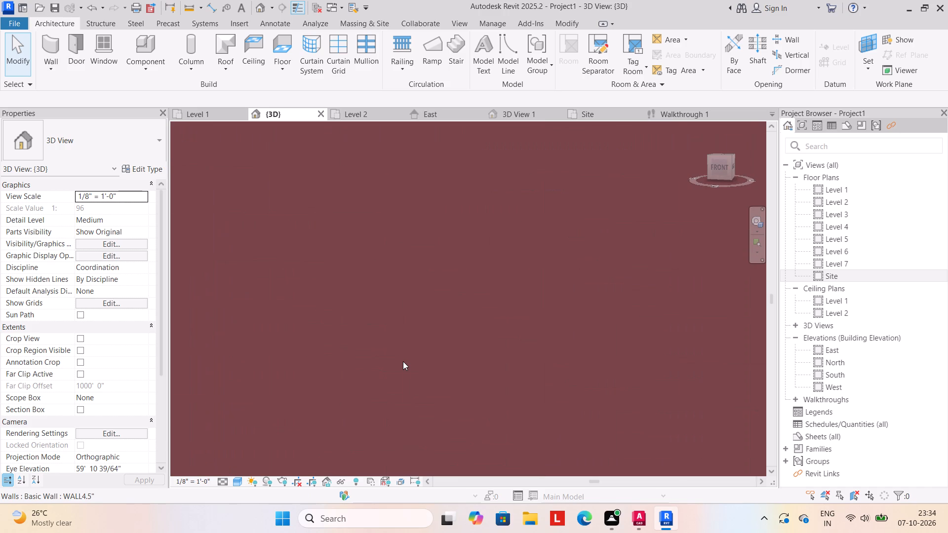
pyautogui.scroll(10, 403, 361)
pyautogui.scroll(-9, 403, 361)
pyautogui.scroll(1, 403, 361)
pyautogui.scroll(-7, 403, 361)
pyautogui.scroll(3, 403, 361)
pyautogui.scroll(-9, 403, 361)
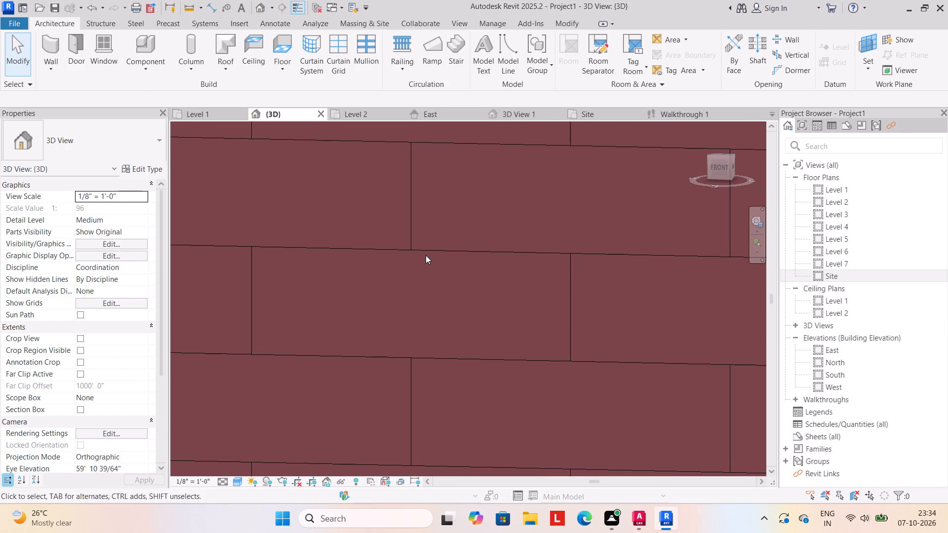
pyautogui.scroll(-14, 426, 255)
pyautogui.scroll(1, 426, 255)
pyautogui.scroll(-4, 426, 255)
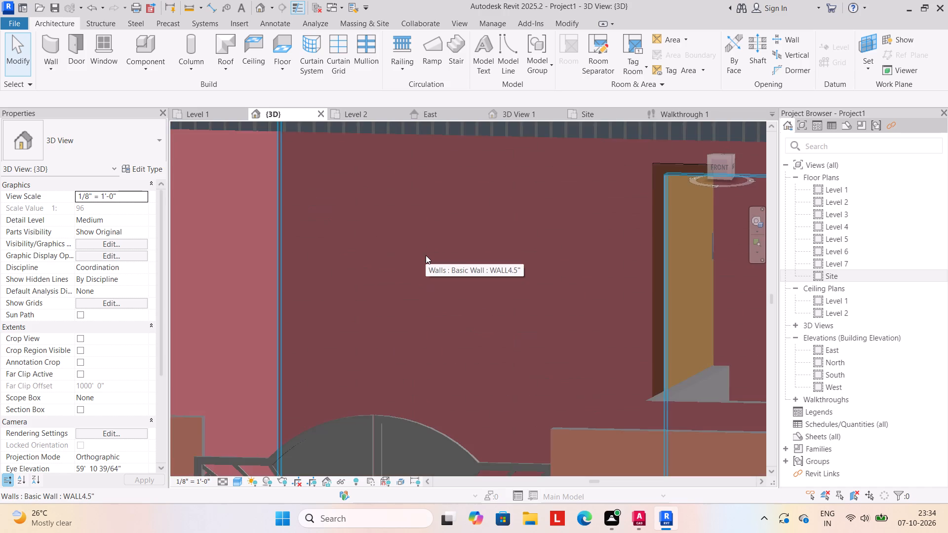
pyautogui.scroll(-9, 426, 255)
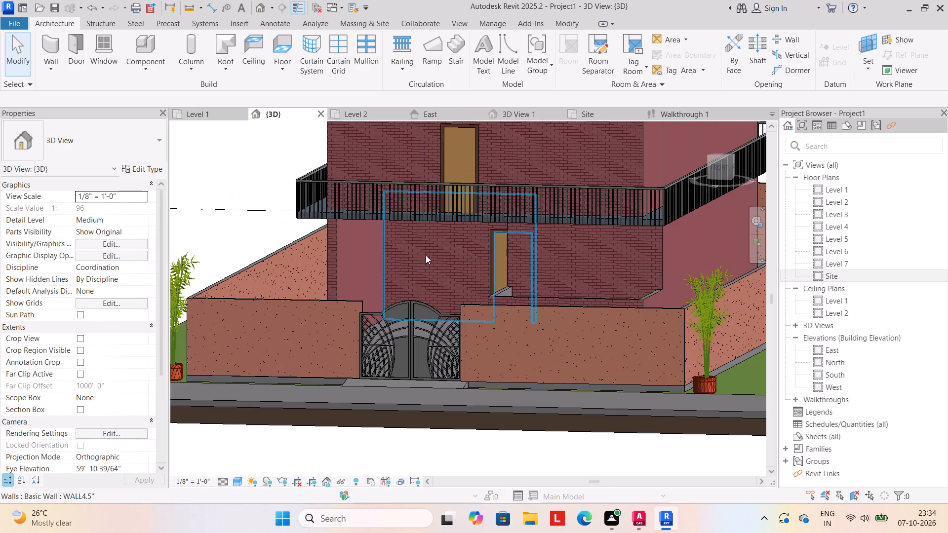
pyautogui.scroll(1, 426, 255)
pyautogui.scroll(-8, 454, 264)
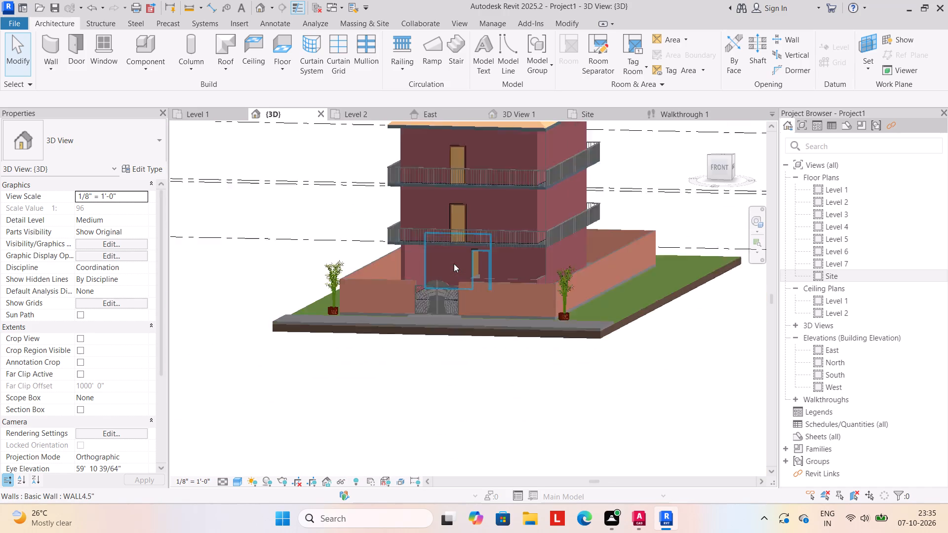
# Review the entrance door, front brick wall and gate in 3D, both close up and with the whole house and site.
pyautogui.scroll(-1, 454, 264)
pyautogui.scroll(1, 454, 264)
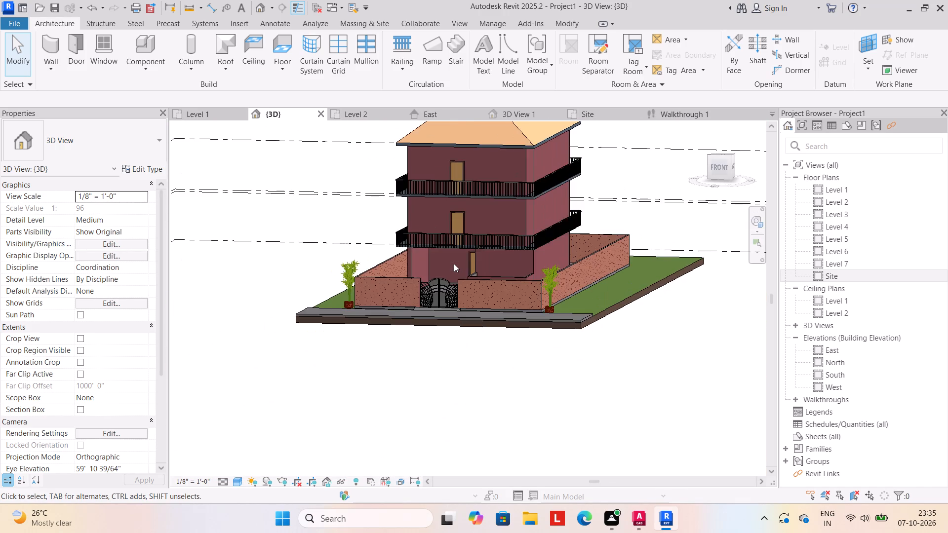
pyautogui.scroll(8, 454, 264)
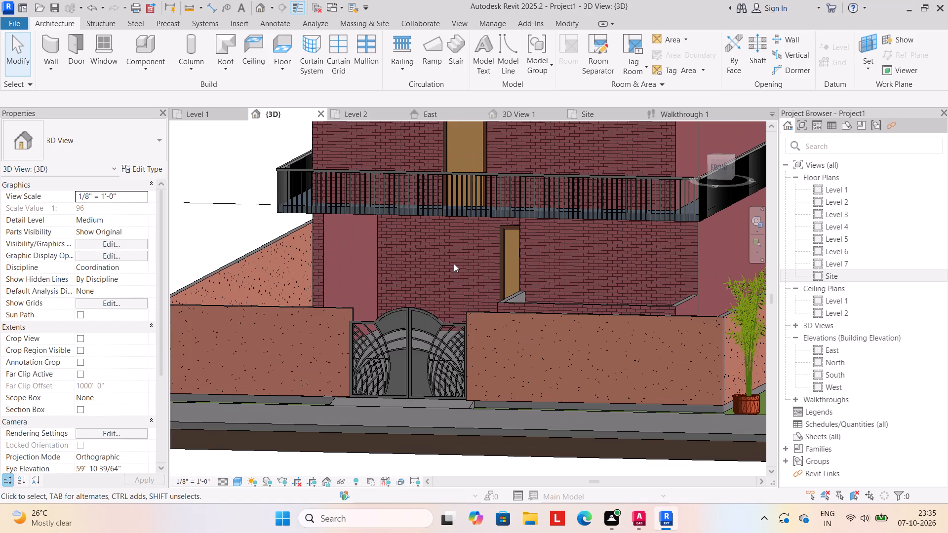
pyautogui.scroll(12, 454, 264)
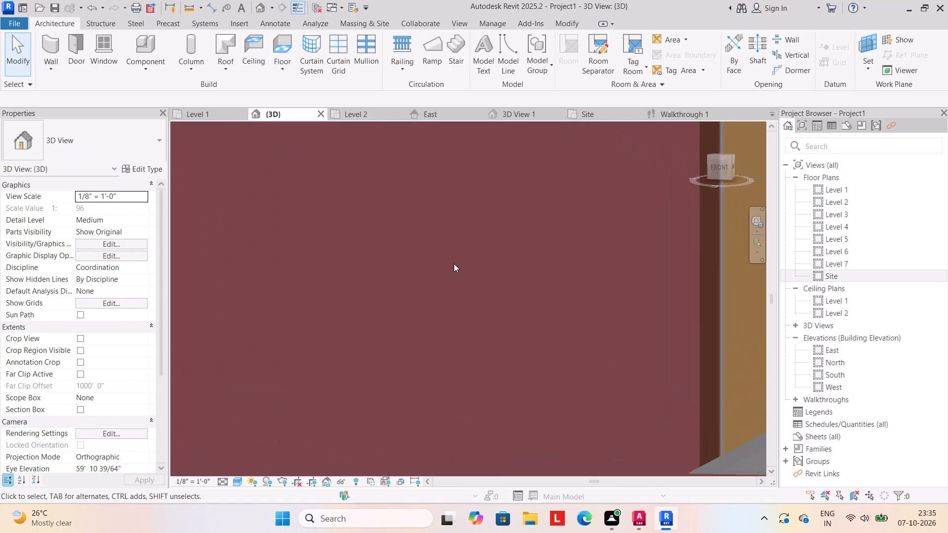
pyautogui.scroll(4, 454, 264)
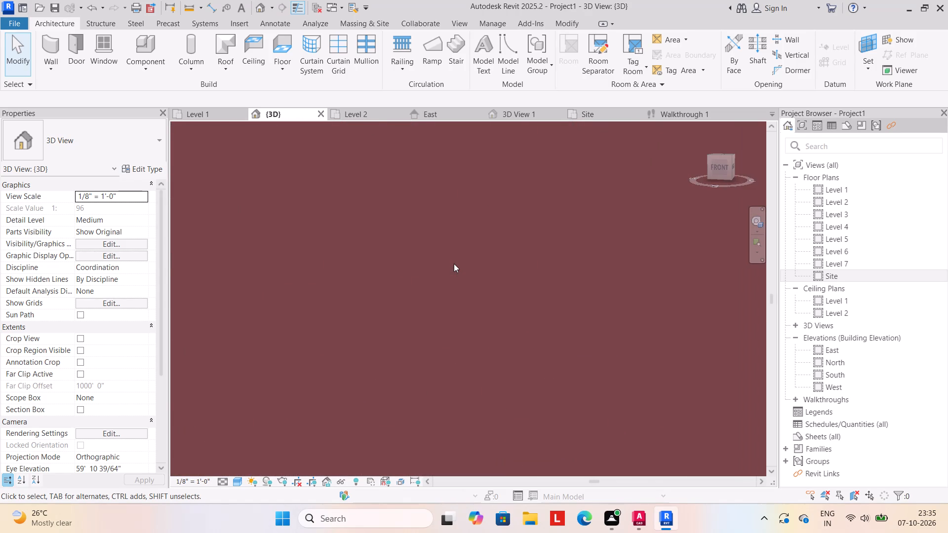
pyautogui.scroll(2, 454, 264)
pyautogui.scroll(-5, 454, 264)
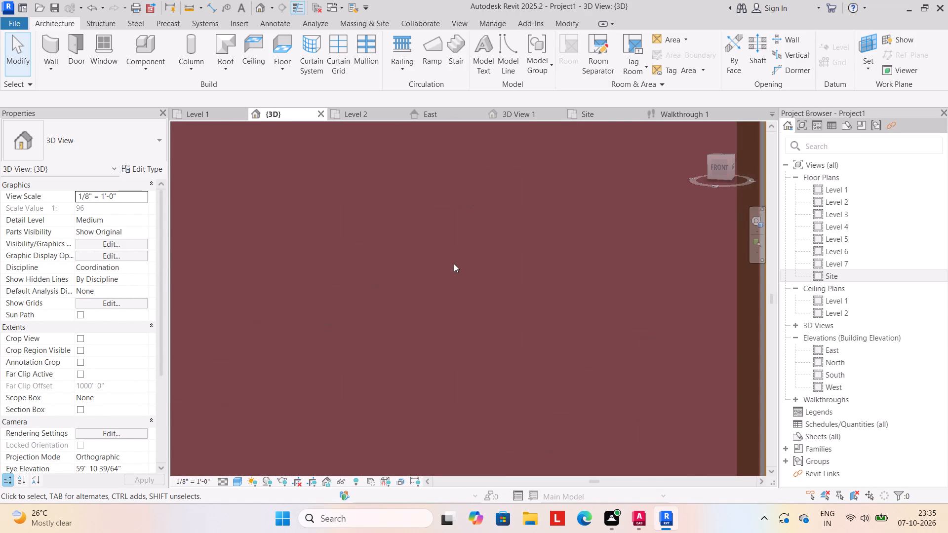
pyautogui.scroll(-6, 454, 264)
pyautogui.scroll(4, 454, 264)
pyautogui.scroll(-15, 454, 264)
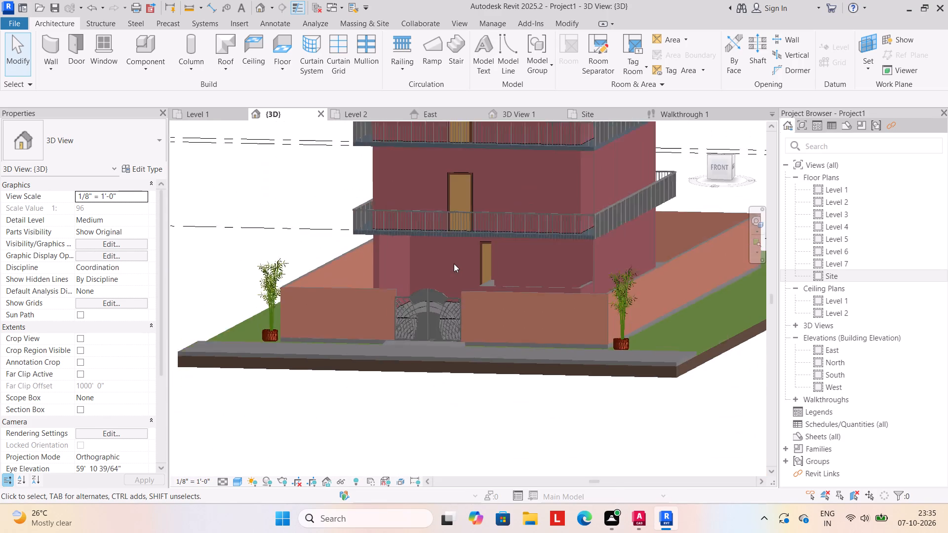
pyautogui.scroll(-9, 454, 264)
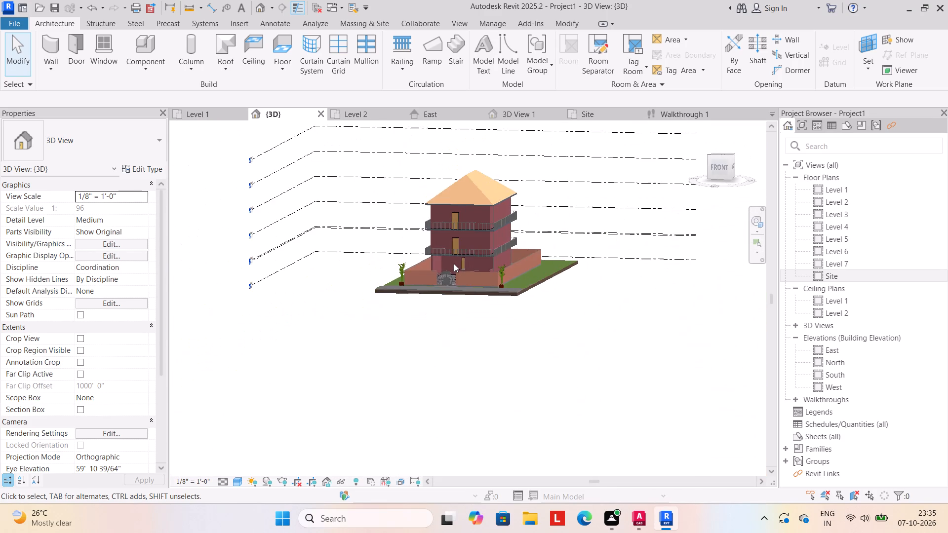
pyautogui.scroll(6, 454, 264)
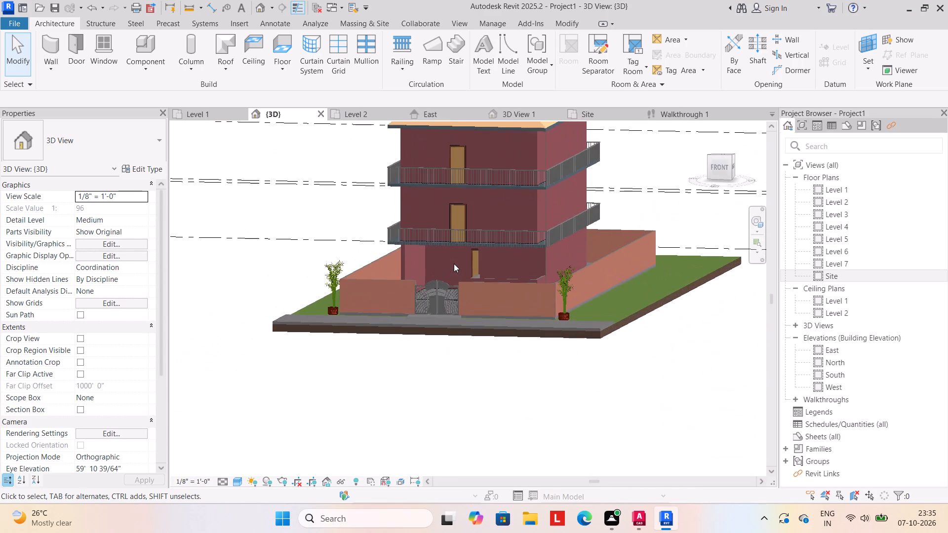
pyautogui.scroll(-6, 454, 264)
pyautogui.scroll(5, 454, 264)
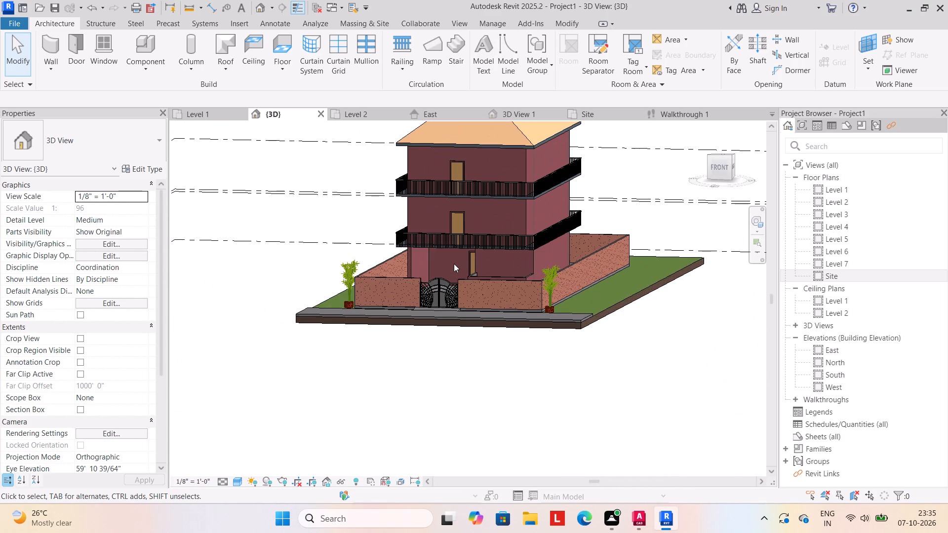
pyautogui.scroll(13, 454, 264)
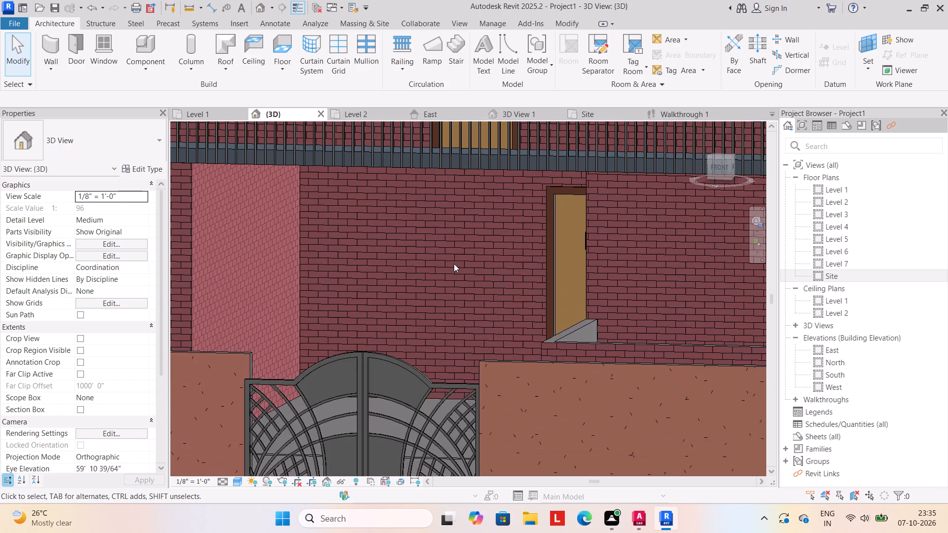
pyautogui.scroll(16, 454, 264)
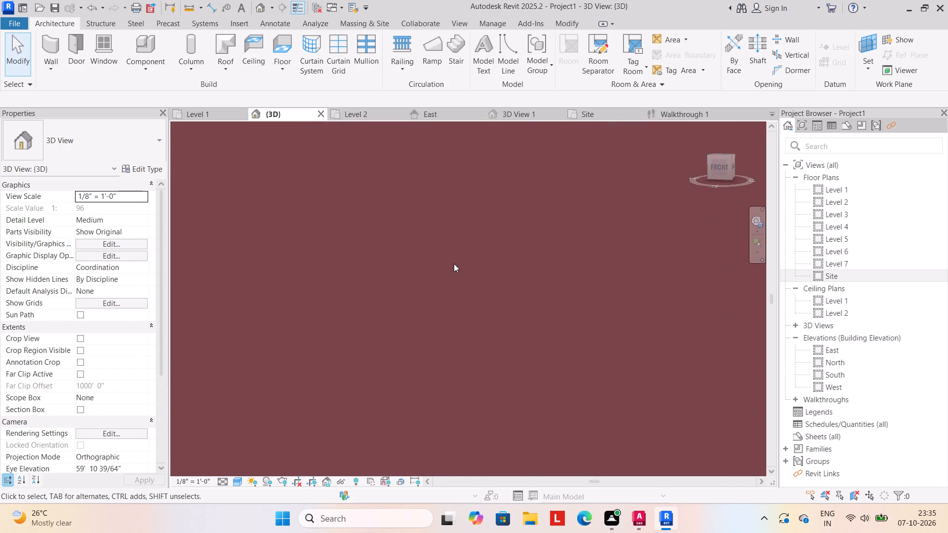
pyautogui.scroll(1, 454, 264)
pyautogui.scroll(-13, 454, 264)
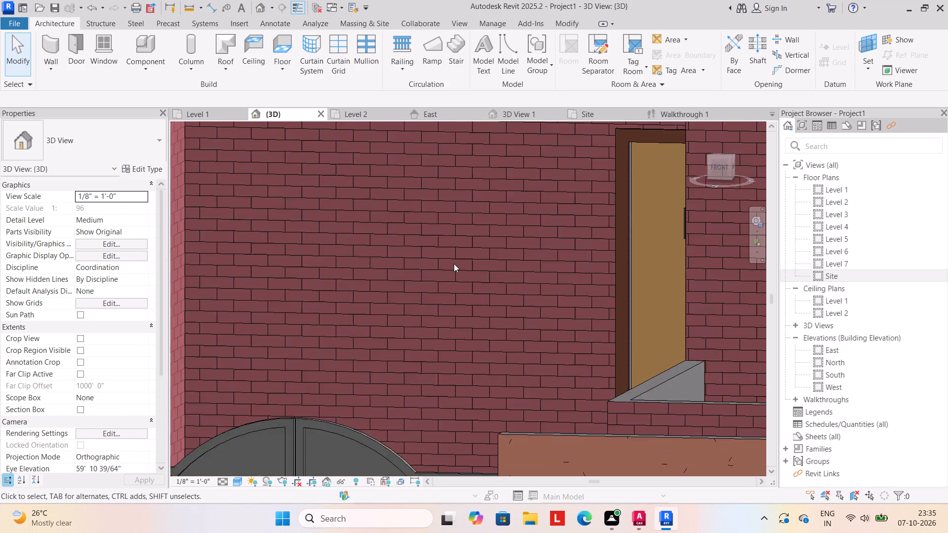
pyautogui.scroll(-18, 454, 264)
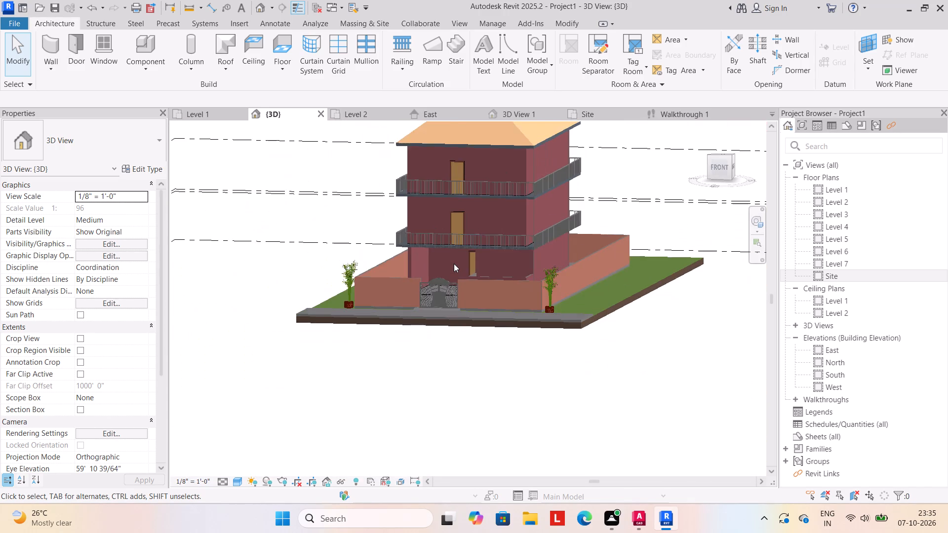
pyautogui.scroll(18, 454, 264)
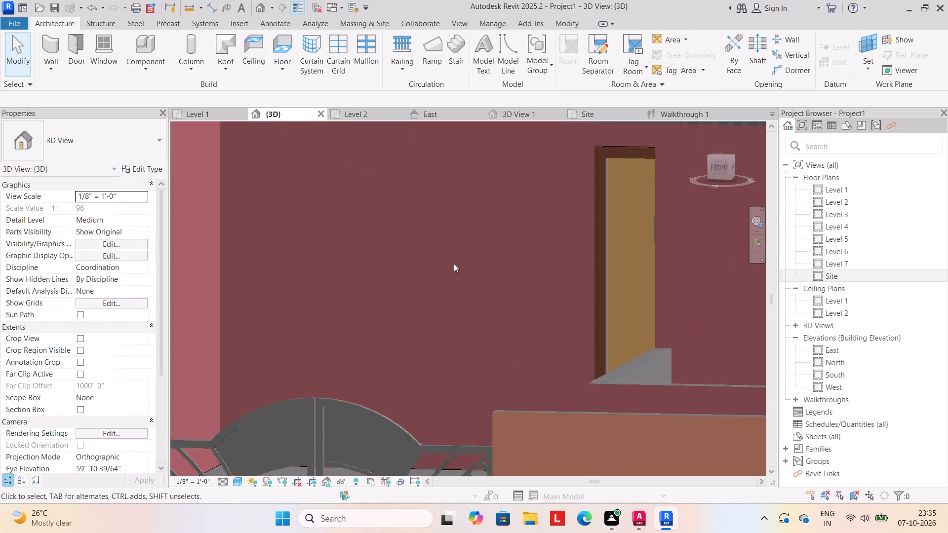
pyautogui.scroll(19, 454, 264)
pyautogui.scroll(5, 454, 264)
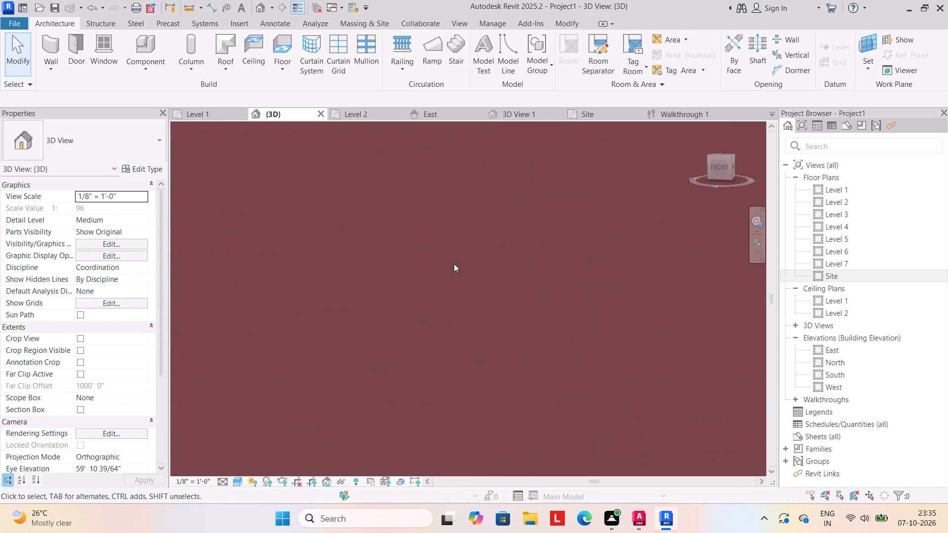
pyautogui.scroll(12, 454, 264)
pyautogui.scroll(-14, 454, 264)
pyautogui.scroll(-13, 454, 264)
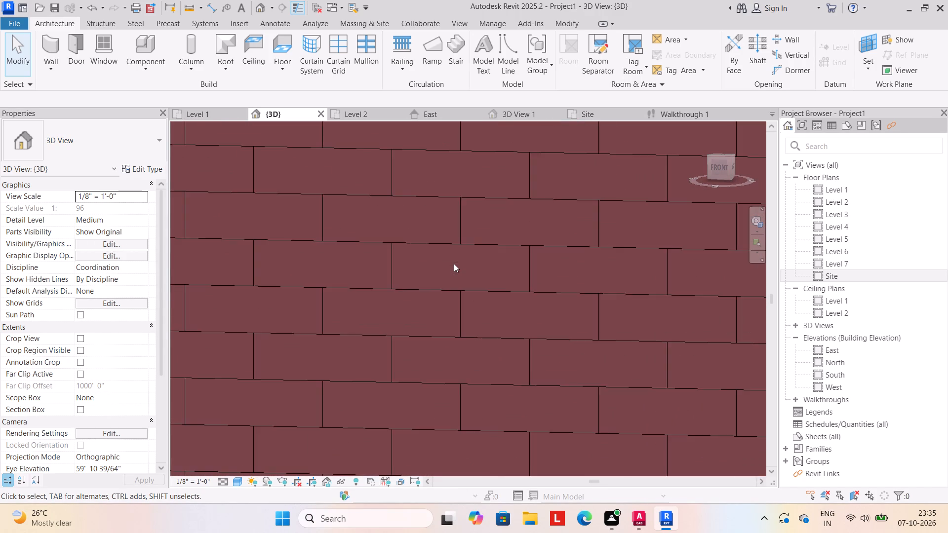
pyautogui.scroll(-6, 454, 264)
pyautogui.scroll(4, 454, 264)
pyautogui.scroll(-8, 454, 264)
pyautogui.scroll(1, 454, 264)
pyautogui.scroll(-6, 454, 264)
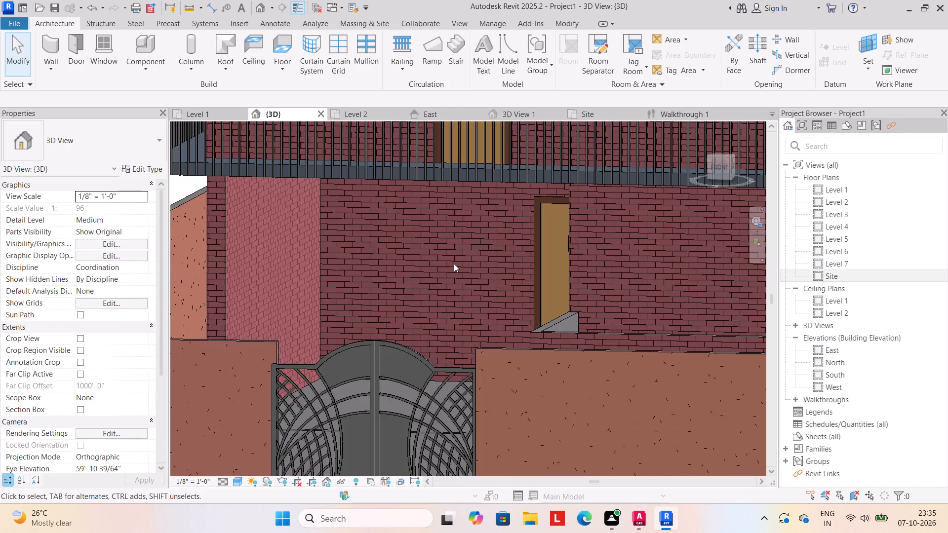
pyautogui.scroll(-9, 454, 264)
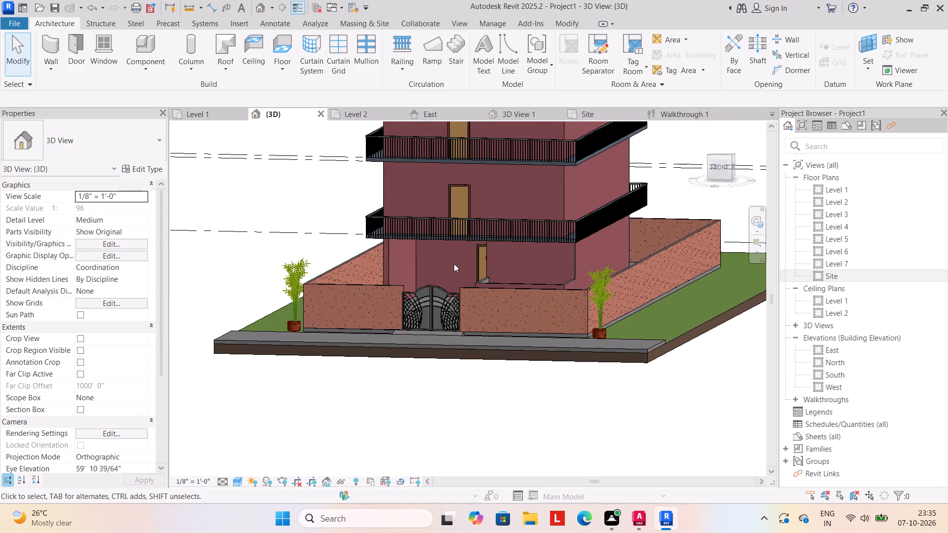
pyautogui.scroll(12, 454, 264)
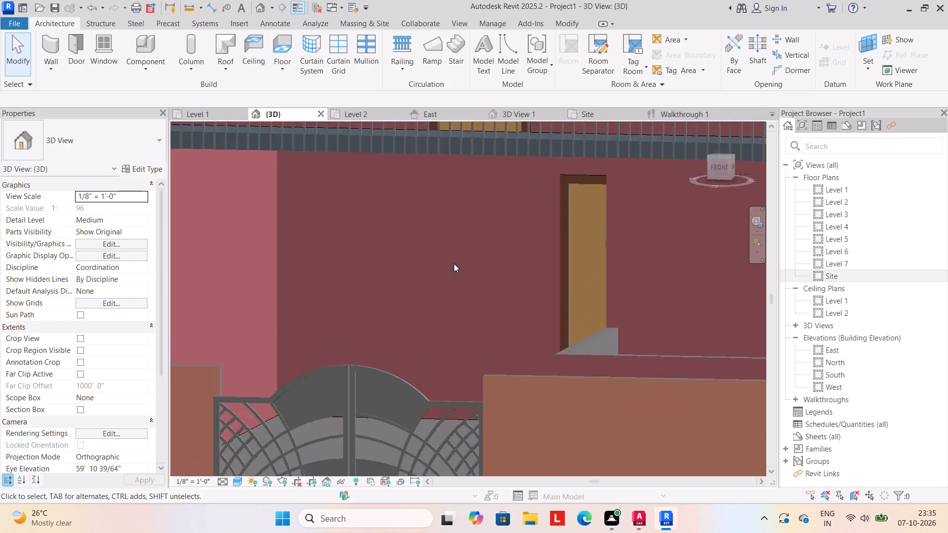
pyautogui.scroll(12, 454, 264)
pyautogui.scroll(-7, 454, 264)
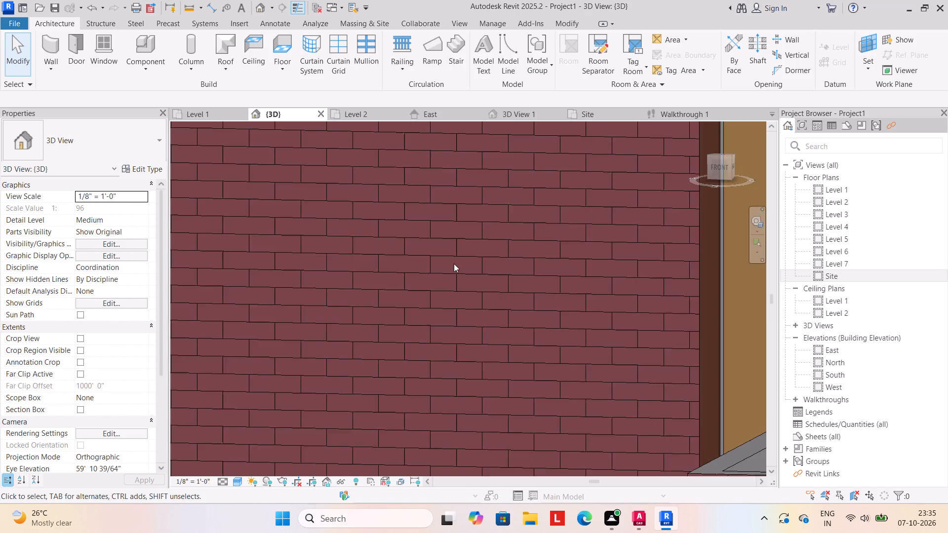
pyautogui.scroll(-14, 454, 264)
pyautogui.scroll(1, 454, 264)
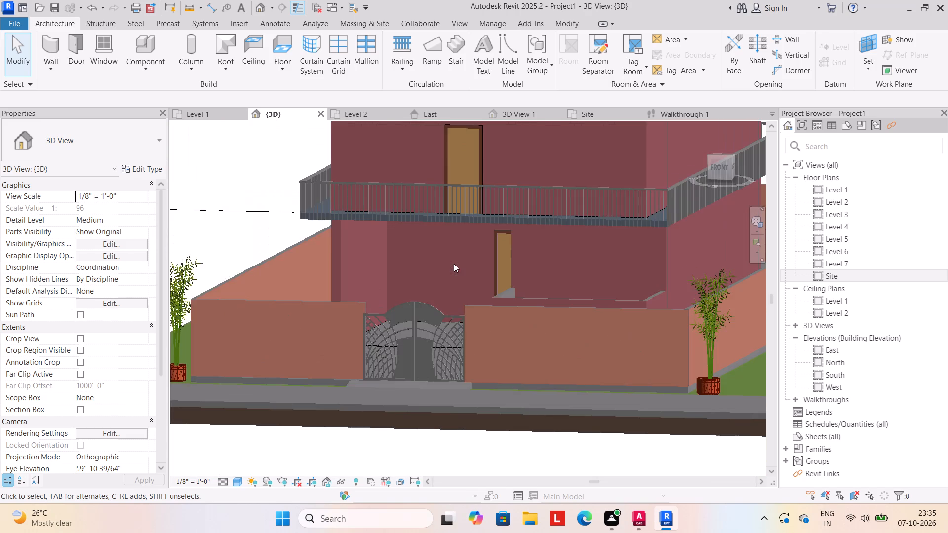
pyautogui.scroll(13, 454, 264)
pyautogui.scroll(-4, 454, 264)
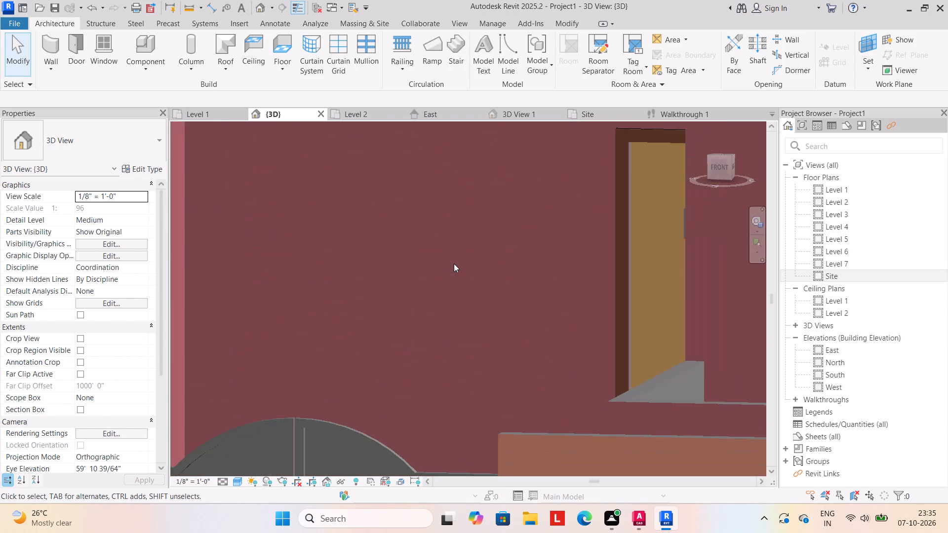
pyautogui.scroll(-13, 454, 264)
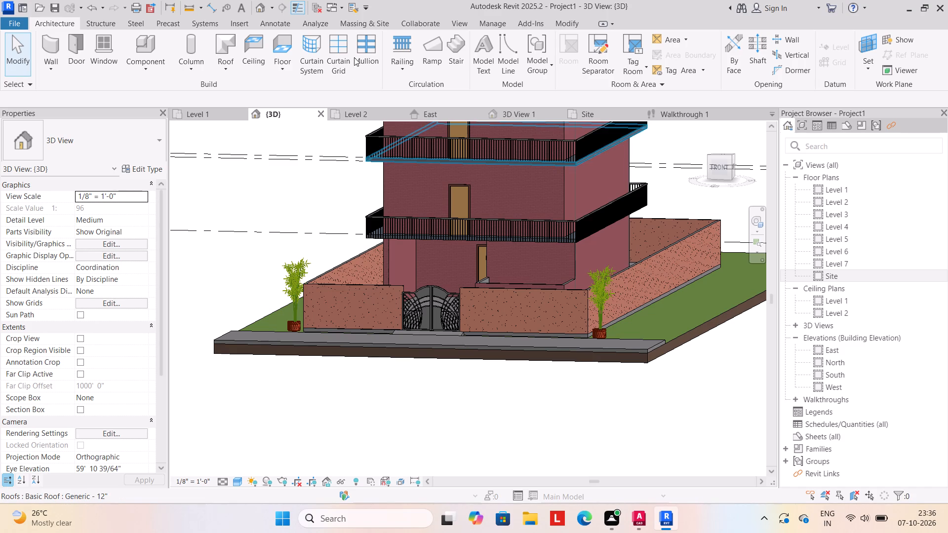
# Examine the front brick wall beside the entrance door, below the first balcony's slab edge and railing, in 3D.
pyautogui.scroll(11, 538, 241)
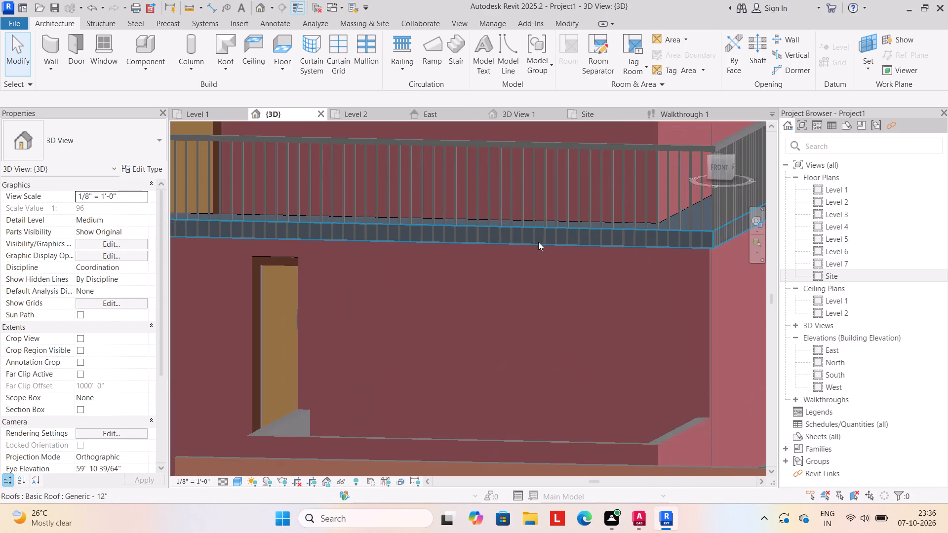
pyautogui.scroll(13, 433, 276)
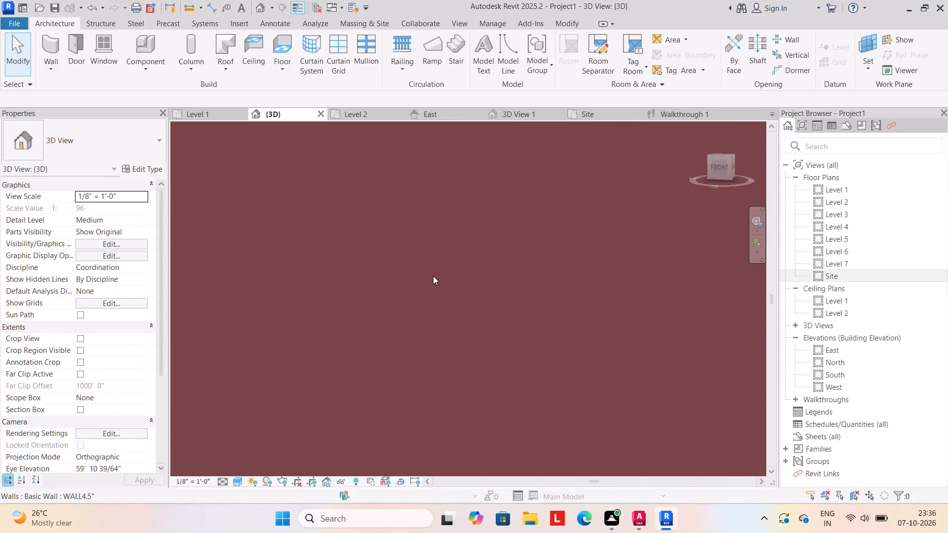
pyautogui.scroll(4, 435, 272)
pyautogui.scroll(-19, 436, 268)
pyautogui.scroll(-6, 427, 235)
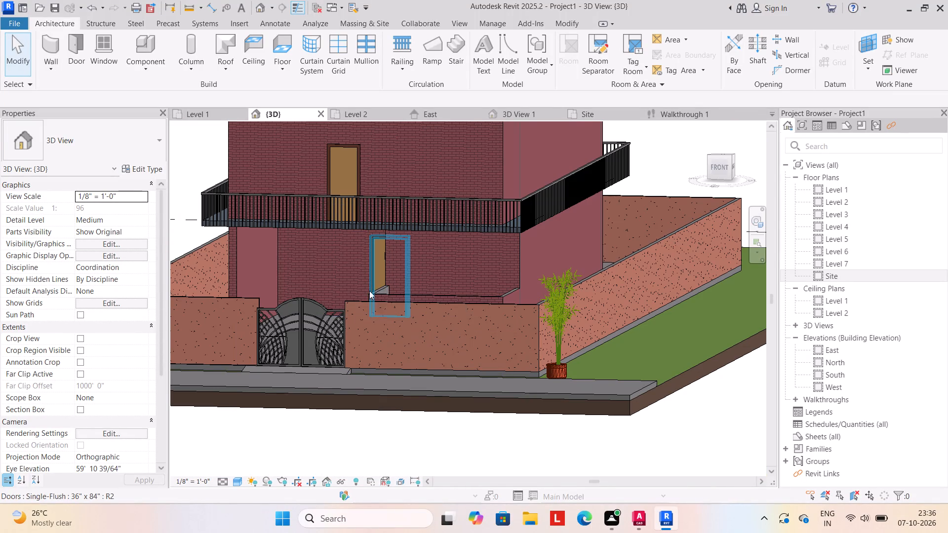
pyautogui.scroll(5, 392, 209)
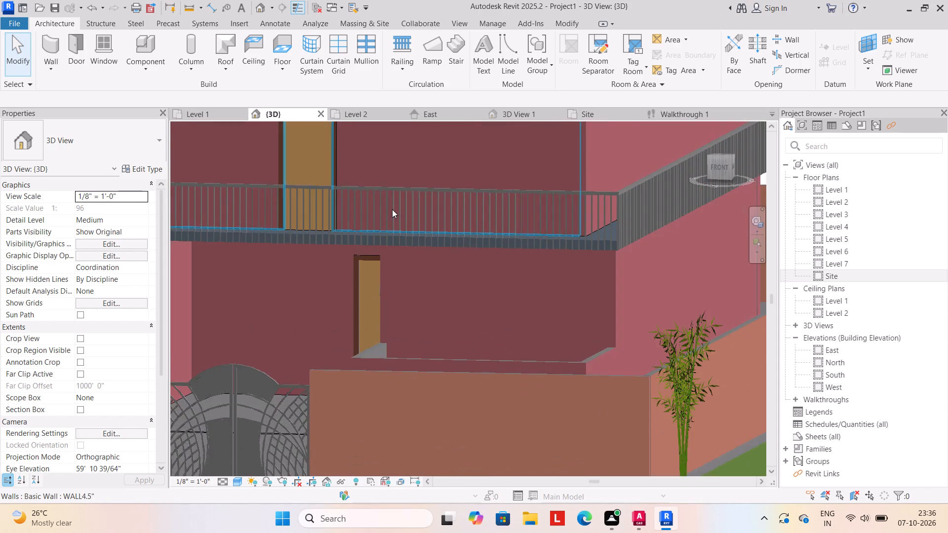
# Examine the first balcony's slab edge and railing balusters above the entrance door up close in 3D.
pyautogui.scroll(5, 386, 233)
pyautogui.scroll(5, 407, 273)
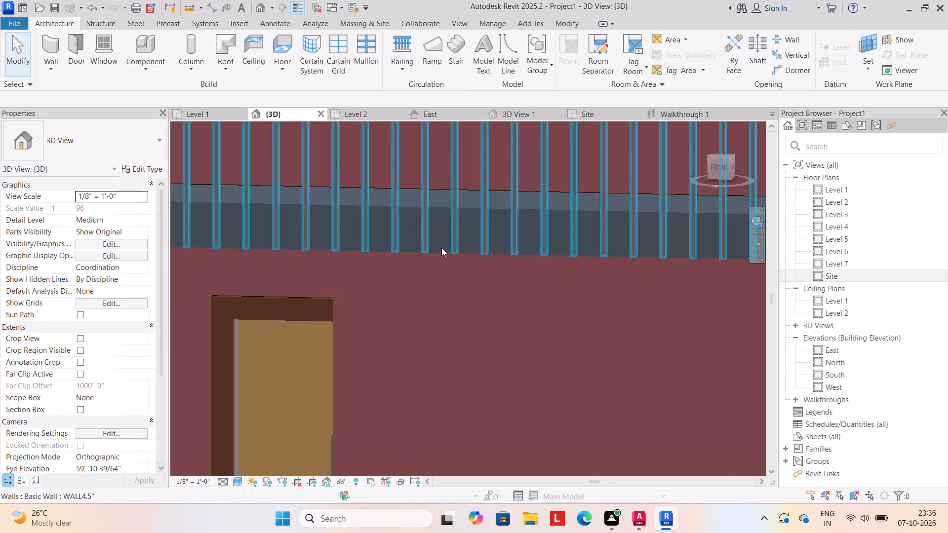
pyautogui.scroll(3, 542, 218)
pyautogui.middleClick(468, 243)
pyautogui.scroll(4, 468, 244)
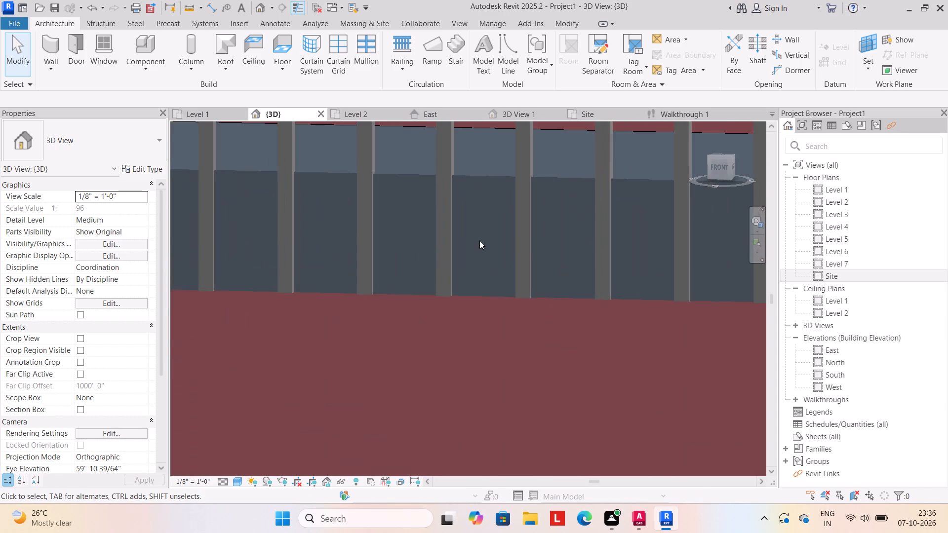
pyautogui.scroll(13, 479, 240)
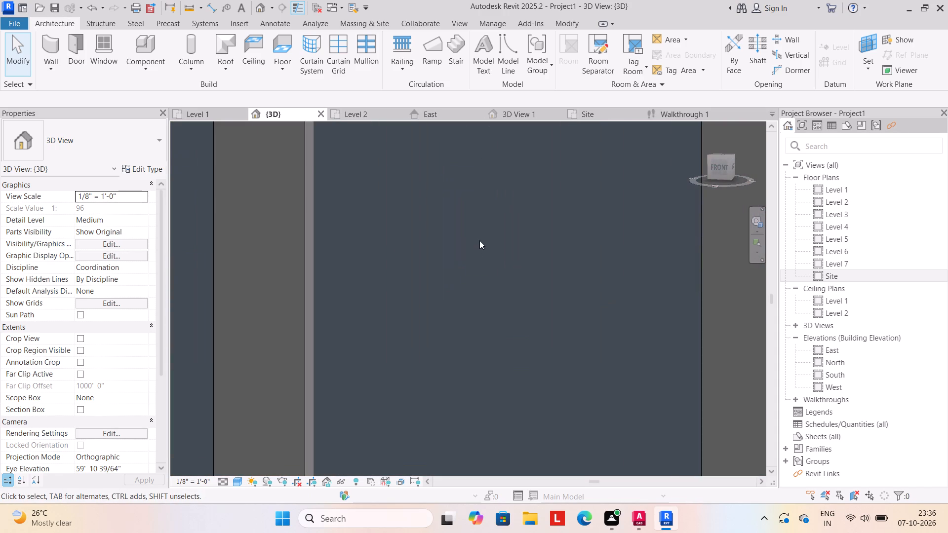
pyautogui.scroll(18, 479, 240)
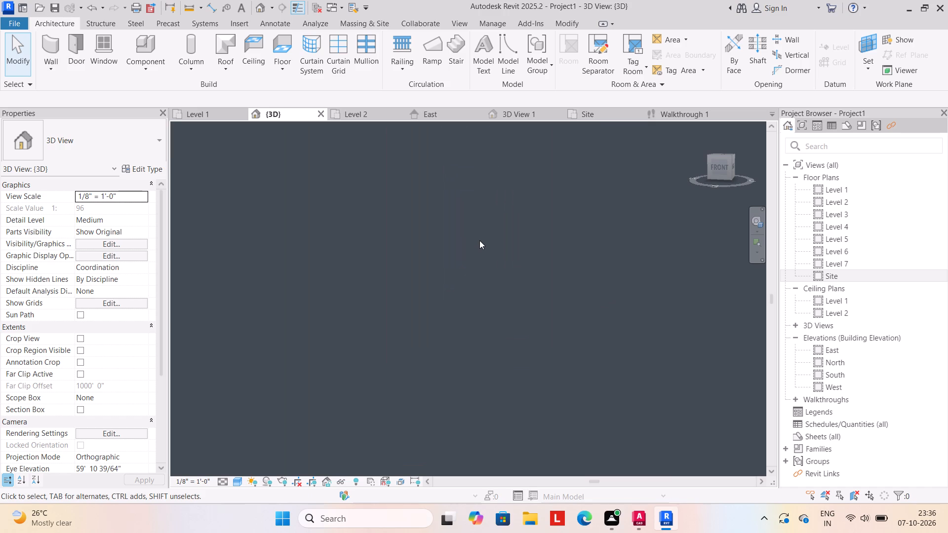
pyautogui.scroll(8, 479, 240)
pyautogui.scroll(-15, 479, 240)
pyautogui.scroll(1, 479, 240)
pyautogui.scroll(-18, 479, 240)
pyautogui.scroll(-5, 479, 240)
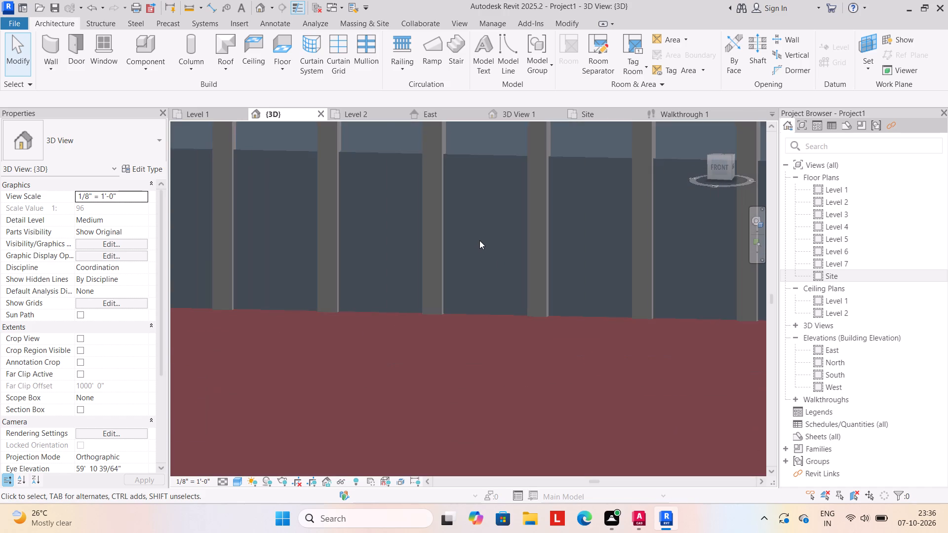
pyautogui.scroll(-12, 479, 240)
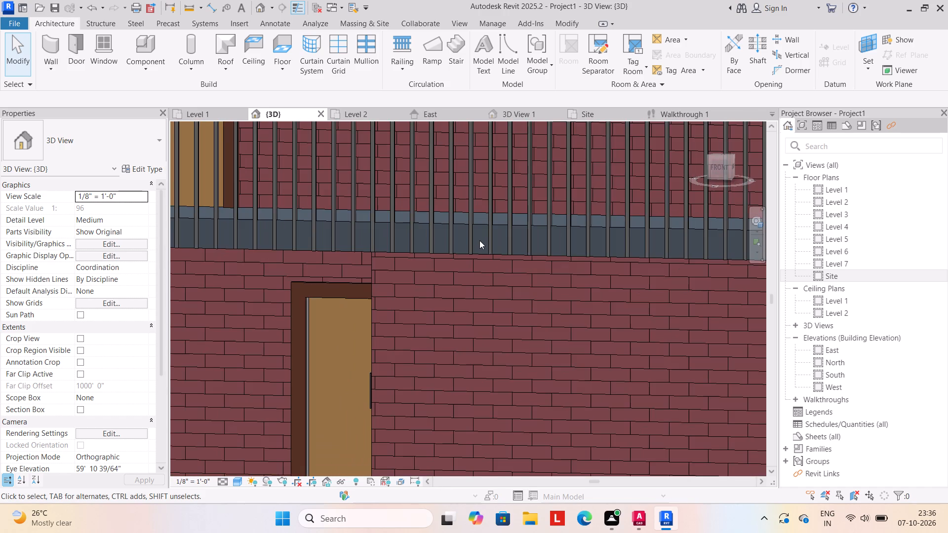
# Inspect the first balcony's slab edge between the balusters again, and view it with the whole house and site.
pyautogui.scroll(10, 479, 240)
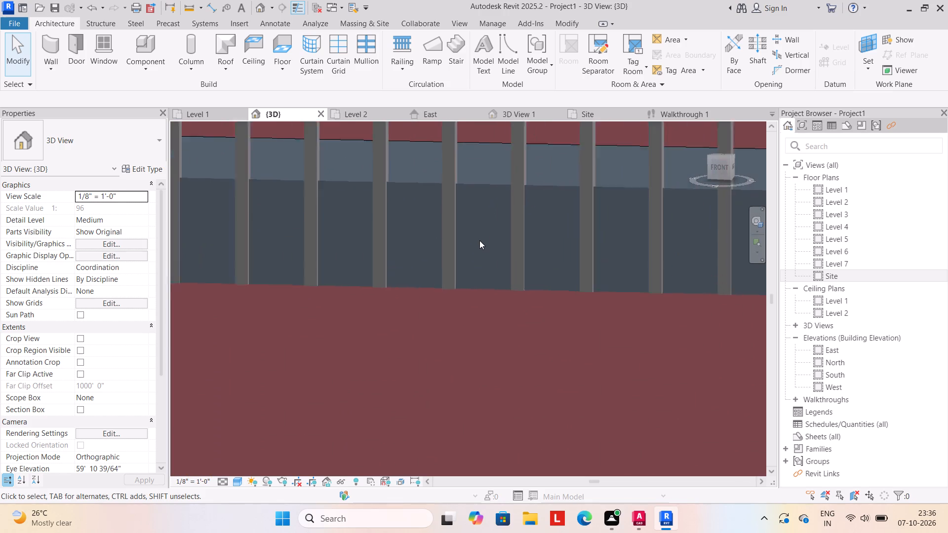
pyautogui.scroll(7, 479, 240)
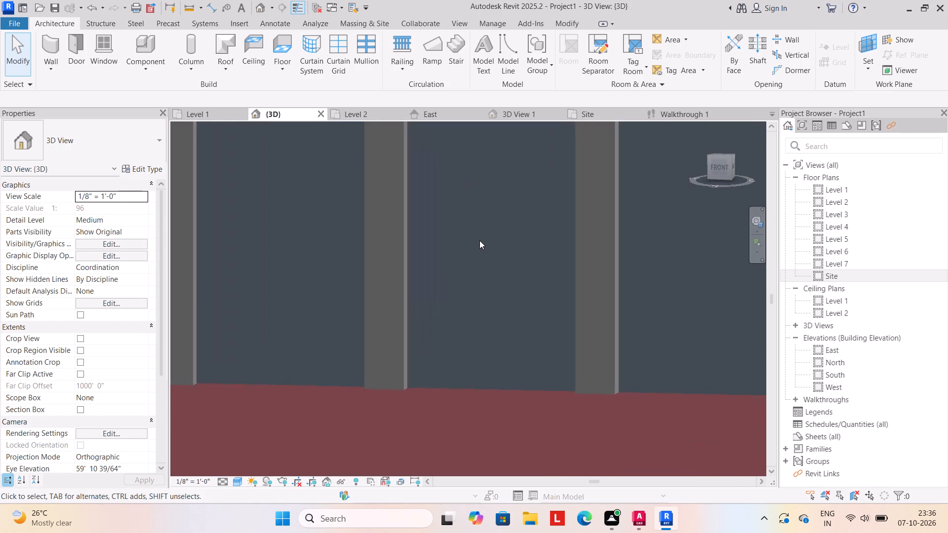
pyautogui.scroll(7, 479, 240)
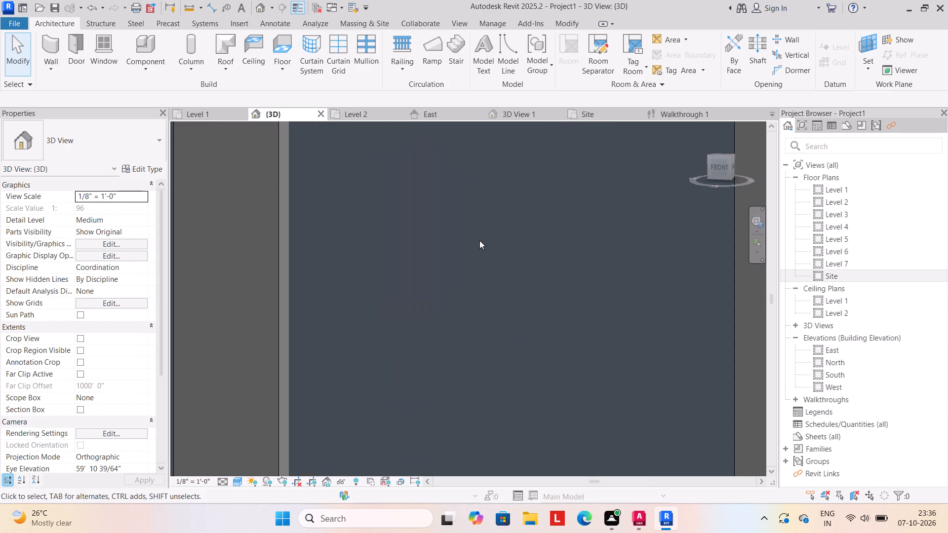
pyautogui.scroll(-9, 410, 287)
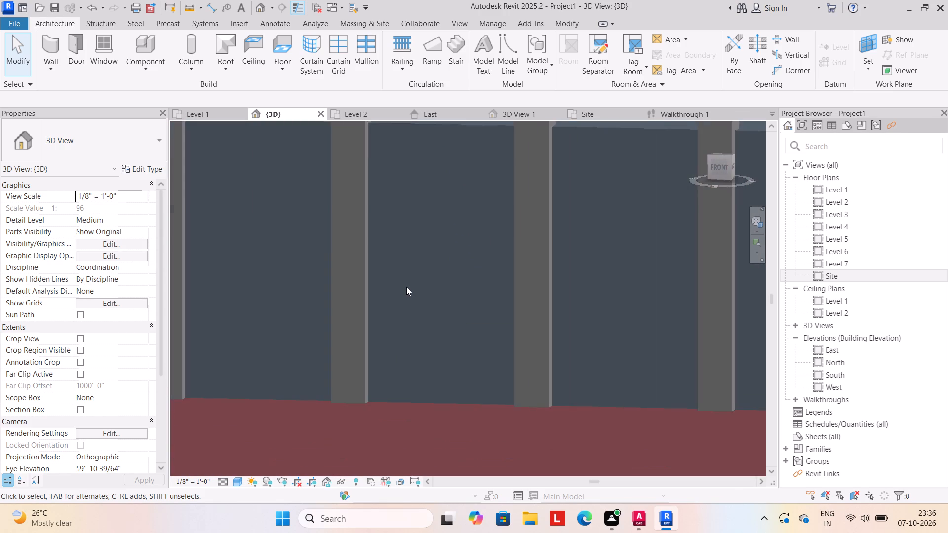
pyautogui.scroll(-20, 406, 287)
pyautogui.scroll(-7, 403, 276)
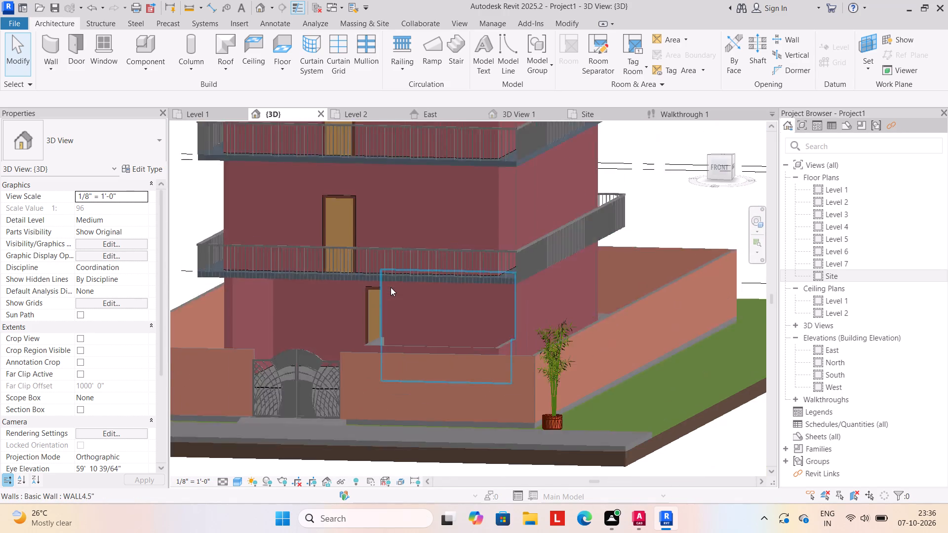
pyautogui.scroll(-5, 391, 287)
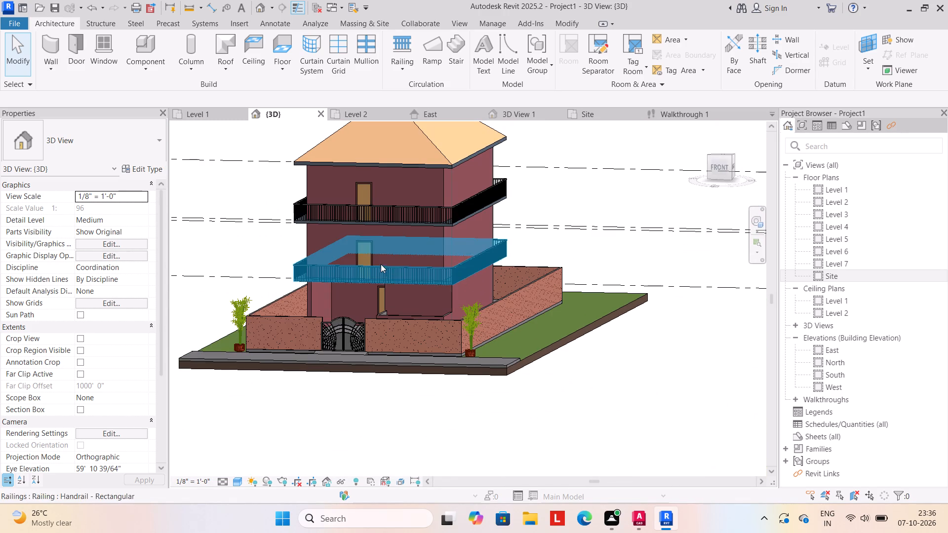
pyautogui.moveTo(345, 380); pyautogui.dragTo(395, 403, button='middle')
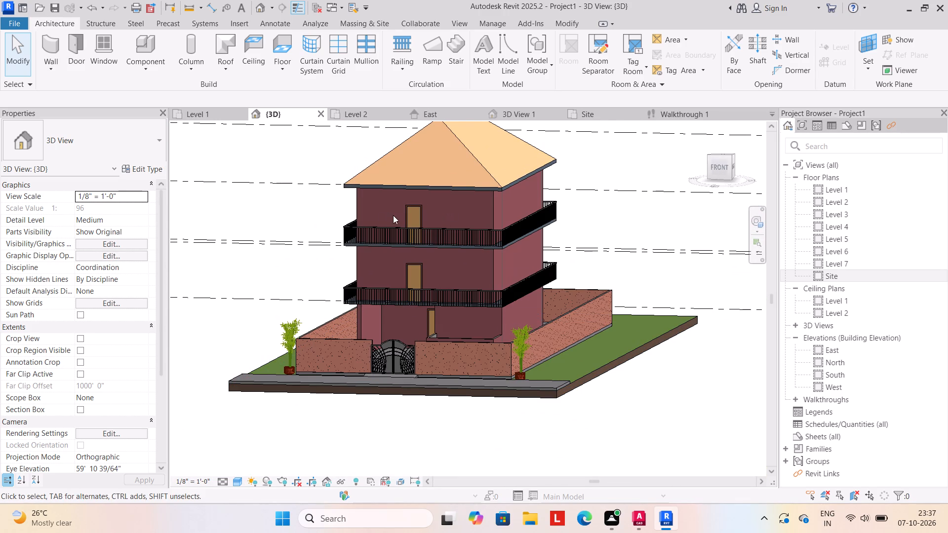
# Examine the top-floor brick wall beside the balcony door and railing in 3D, both close up and with the house front.
pyautogui.scroll(8, 393, 215)
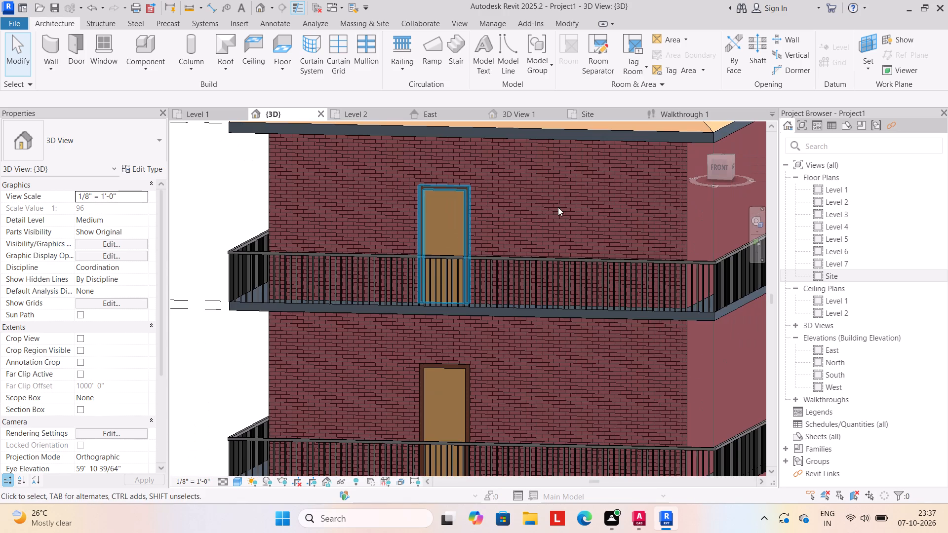
pyautogui.scroll(5, 558, 207)
pyautogui.scroll(4, 507, 250)
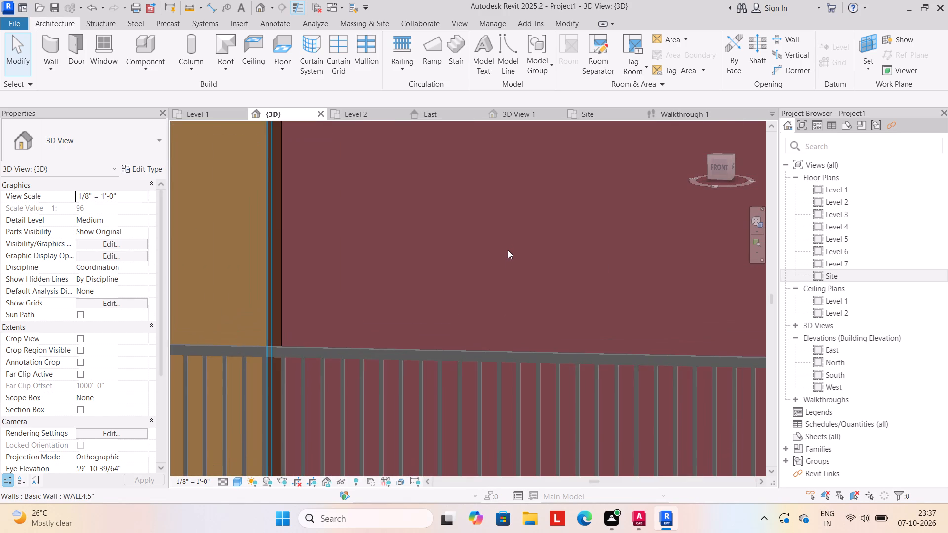
pyautogui.scroll(5, 508, 250)
pyautogui.scroll(-3, 508, 250)
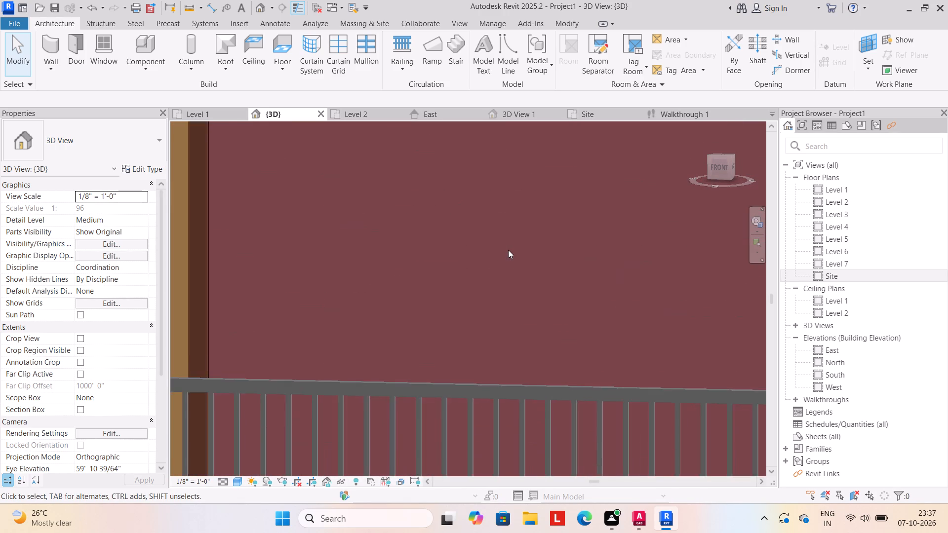
pyautogui.scroll(-9, 508, 250)
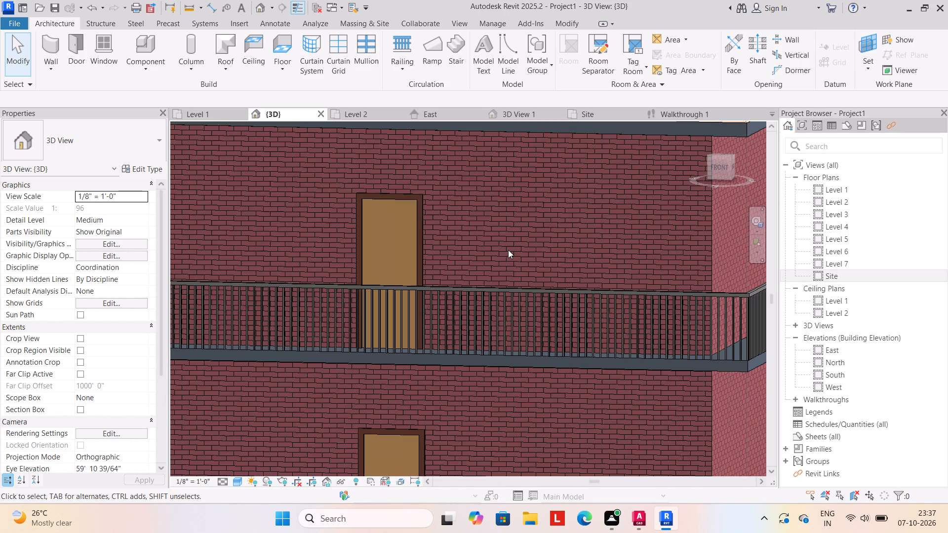
pyautogui.scroll(-6, 508, 250)
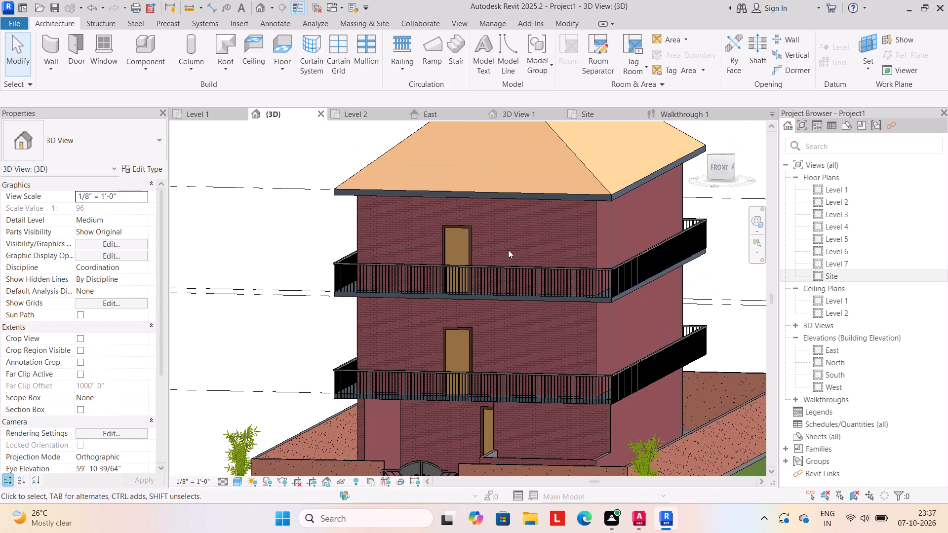
pyautogui.scroll(-5, 508, 250)
pyautogui.scroll(4, 508, 250)
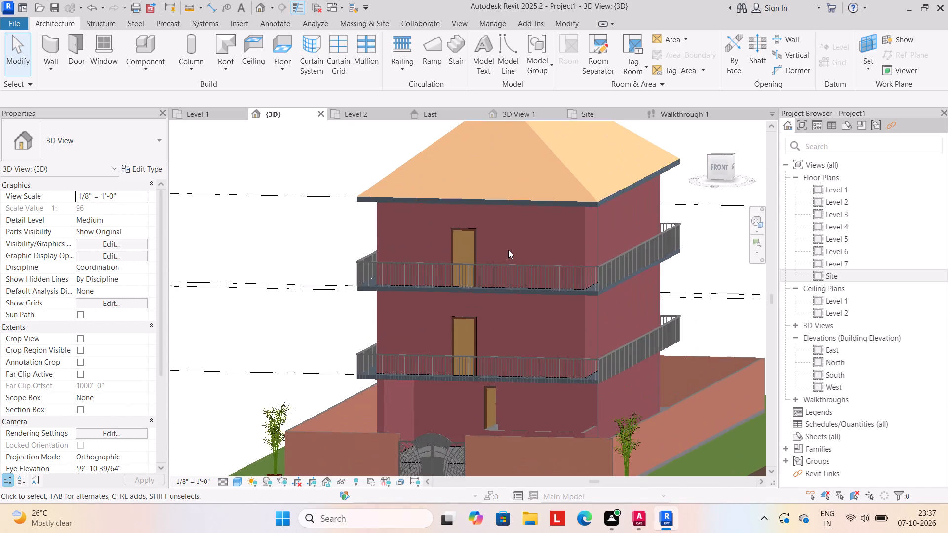
pyautogui.scroll(1, 508, 250)
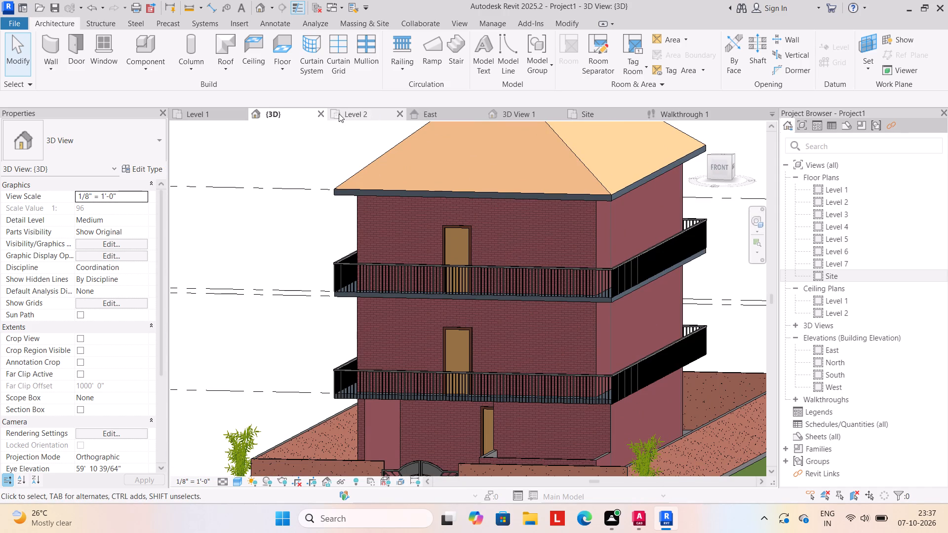
# Review the Level 1 and Level 2 floor plans and the East elevation against the 3D view of the house.
pyautogui.click(215, 115)
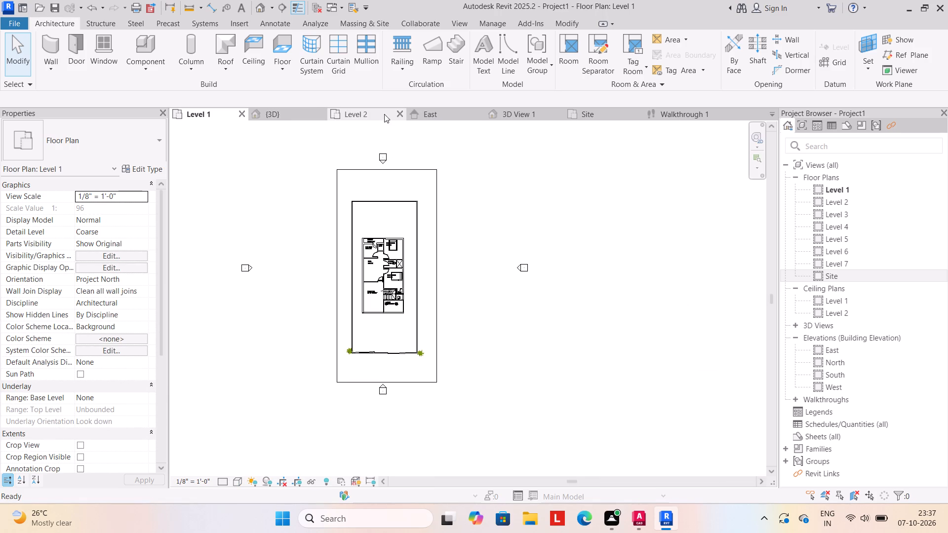
pyautogui.click(438, 113)
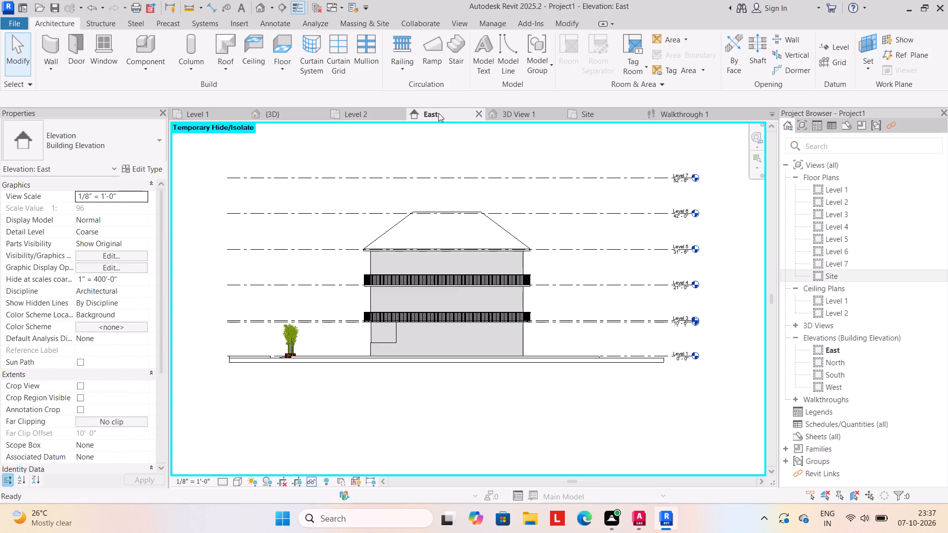
pyautogui.click(422, 248)
pyautogui.click(432, 394)
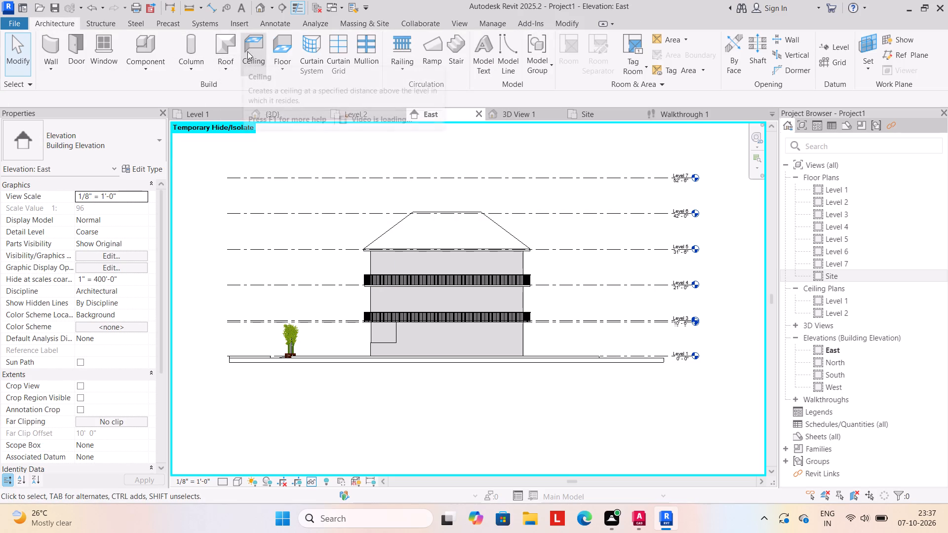
pyautogui.click(285, 114)
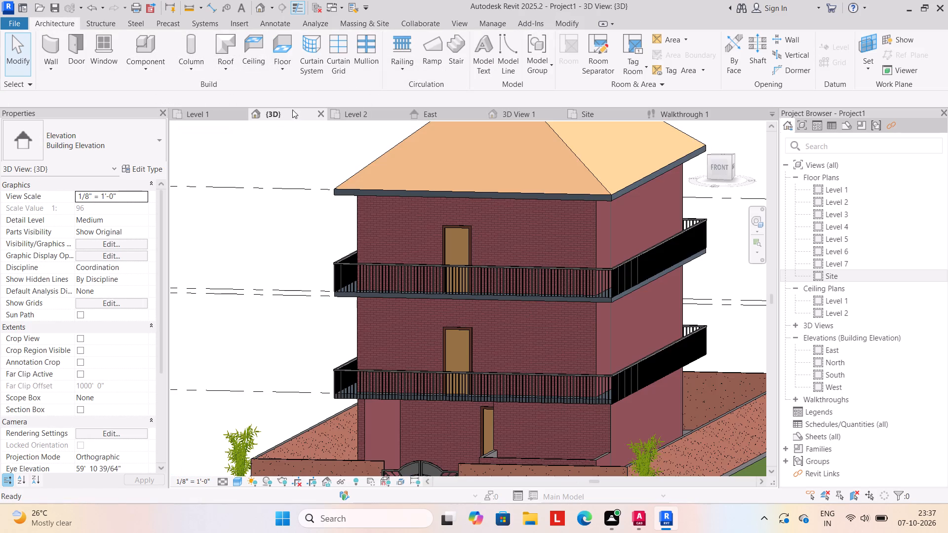
pyautogui.scroll(-4, 356, 149)
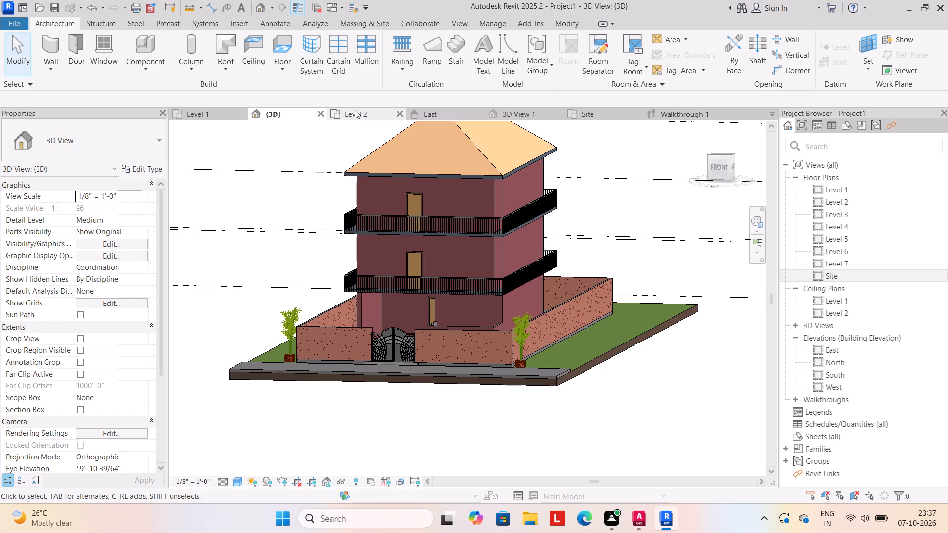
pyautogui.click(355, 110)
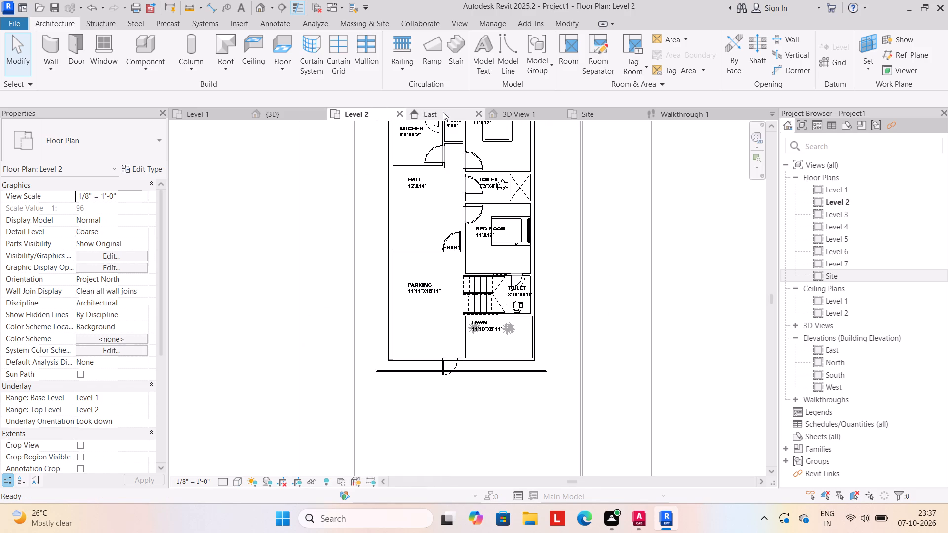
pyautogui.scroll(-5, 443, 112)
pyautogui.scroll(-5, 431, 206)
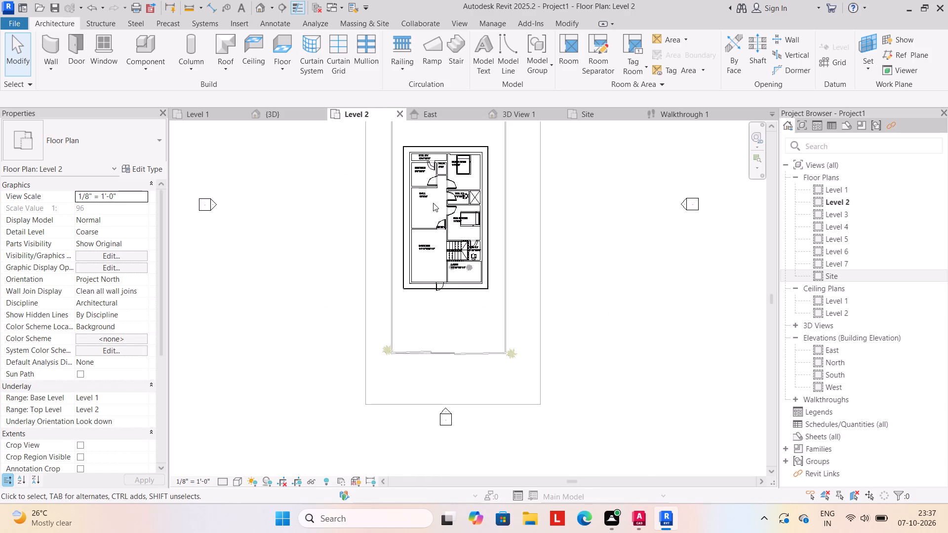
pyautogui.scroll(-3, 433, 203)
pyautogui.moveTo(433, 203); pyautogui.dragTo(425, 246, button='middle')
pyautogui.scroll(1, 425, 246)
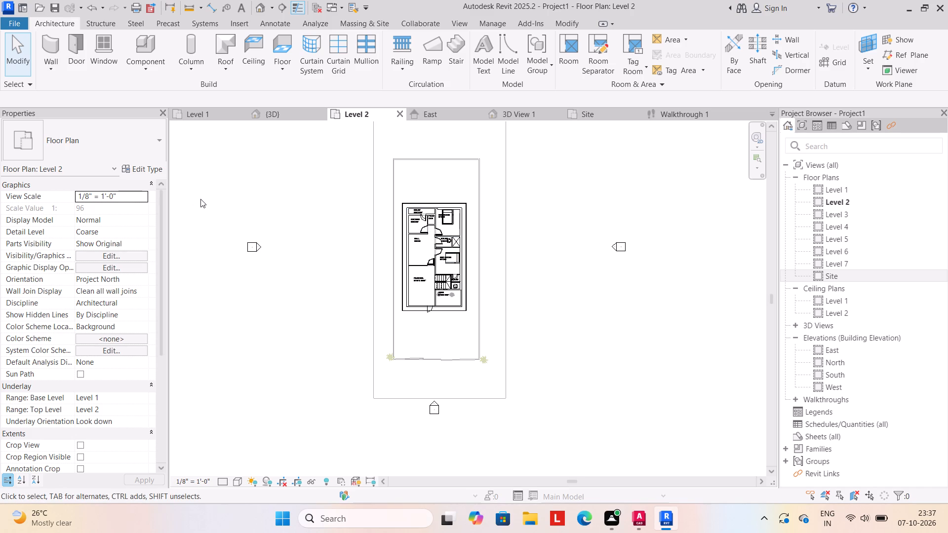
pyautogui.click(218, 120)
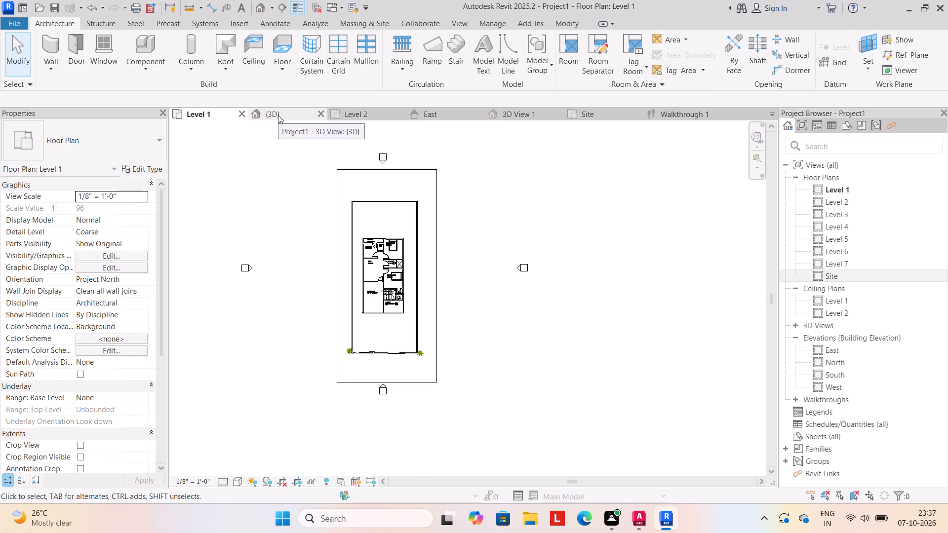
pyautogui.click(278, 115)
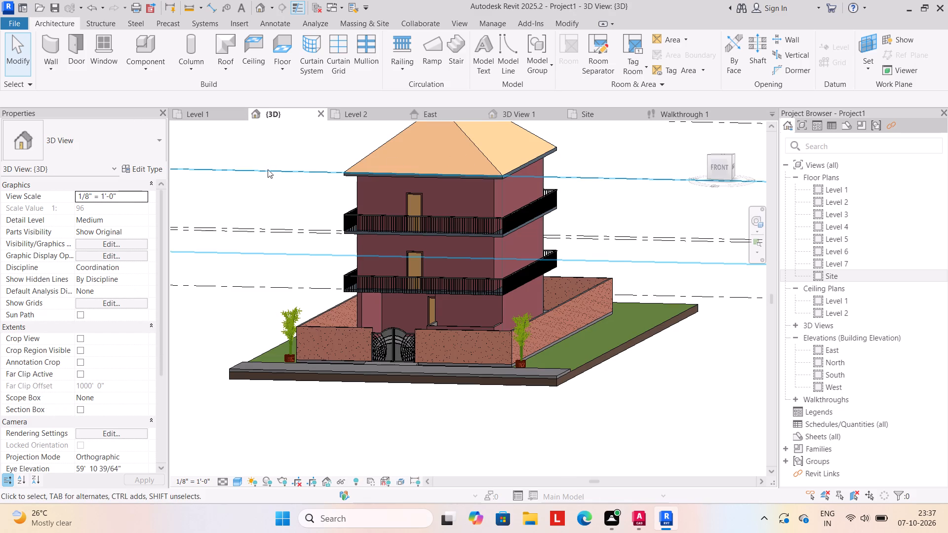
# Examine the roof's front eave edge and the top-floor wall and balcony below it in 3D.
pyautogui.scroll(4, 319, 169)
pyautogui.scroll(4, 431, 169)
pyautogui.moveTo(432, 169); pyautogui.dragTo(393, 173, button='middle')
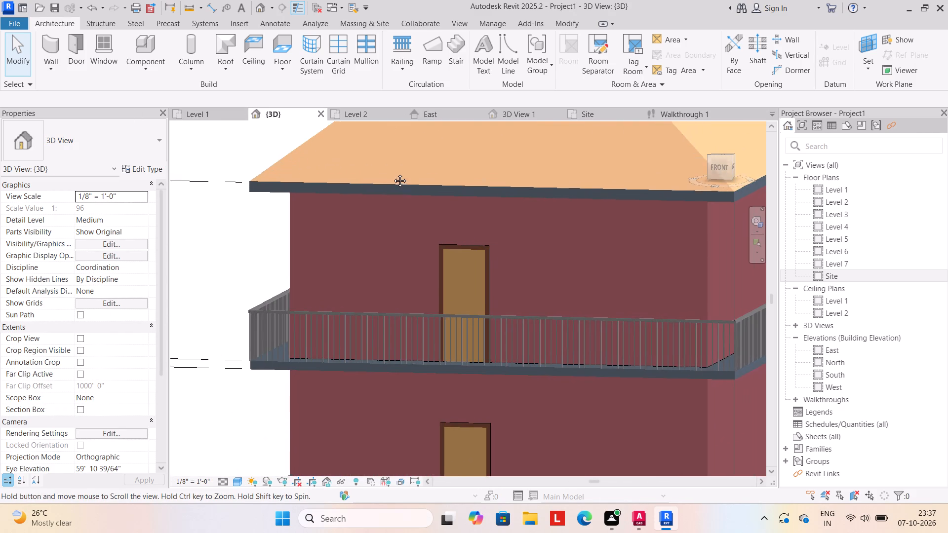
pyautogui.moveTo(393, 173); pyautogui.dragTo(341, 161, button='middle')
pyautogui.scroll(-10, 390, 153)
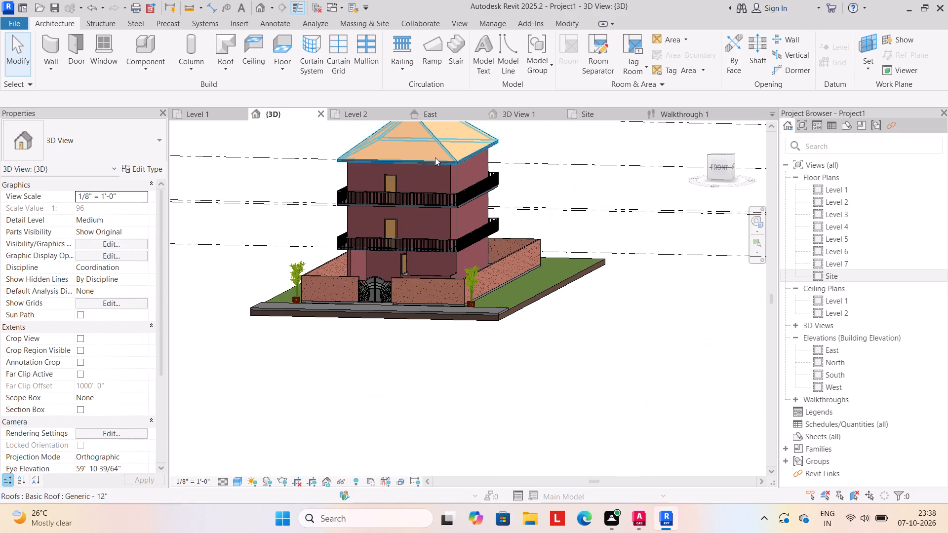
pyautogui.middleClick(435, 157)
pyautogui.scroll(9, 435, 157)
pyautogui.middleClick(435, 157)
pyautogui.scroll(5, 434, 157)
pyautogui.middleClick(434, 157)
pyautogui.scroll(5, 434, 157)
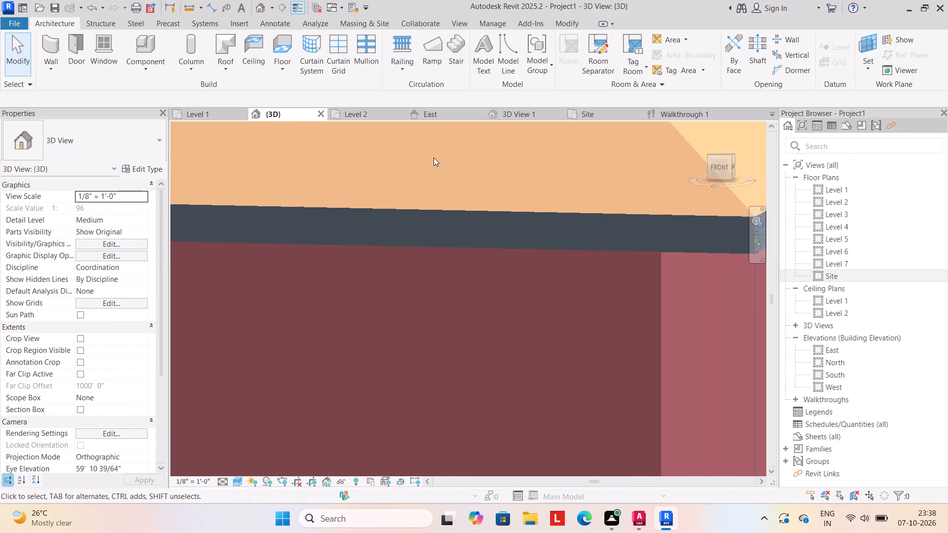
pyautogui.scroll(-7, 434, 157)
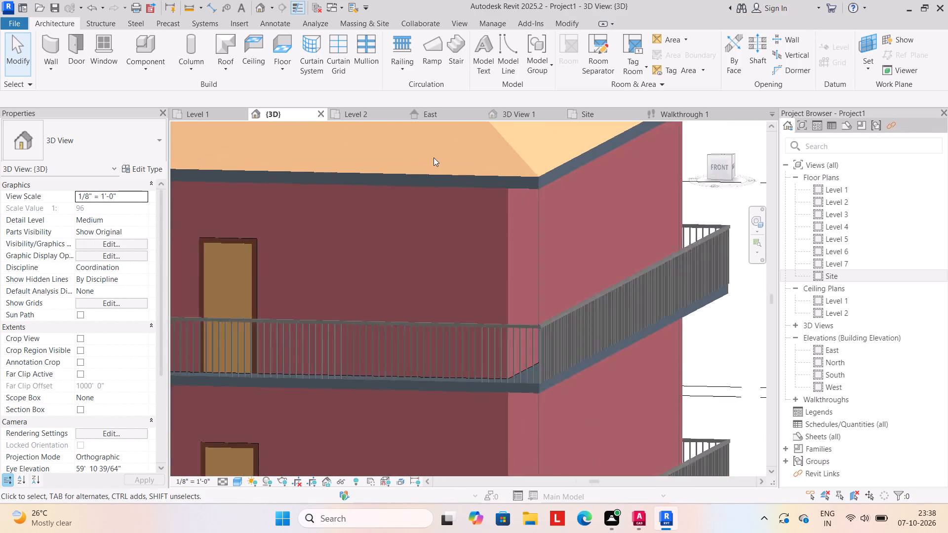
# Review the whole house in 3D, the Level 2 plan, the East elevation, and the roof and top floor in 3D View 1.
pyautogui.scroll(-7, 434, 157)
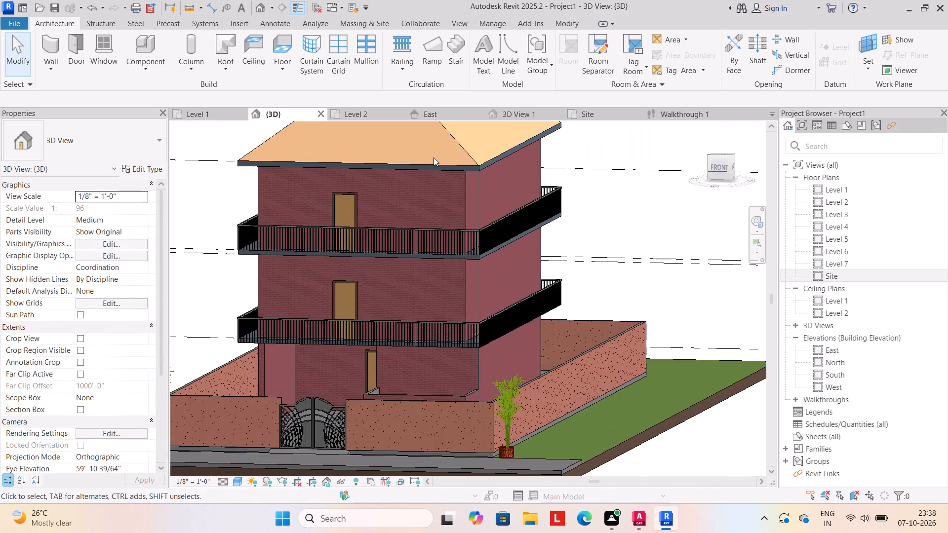
pyautogui.scroll(-3, 434, 157)
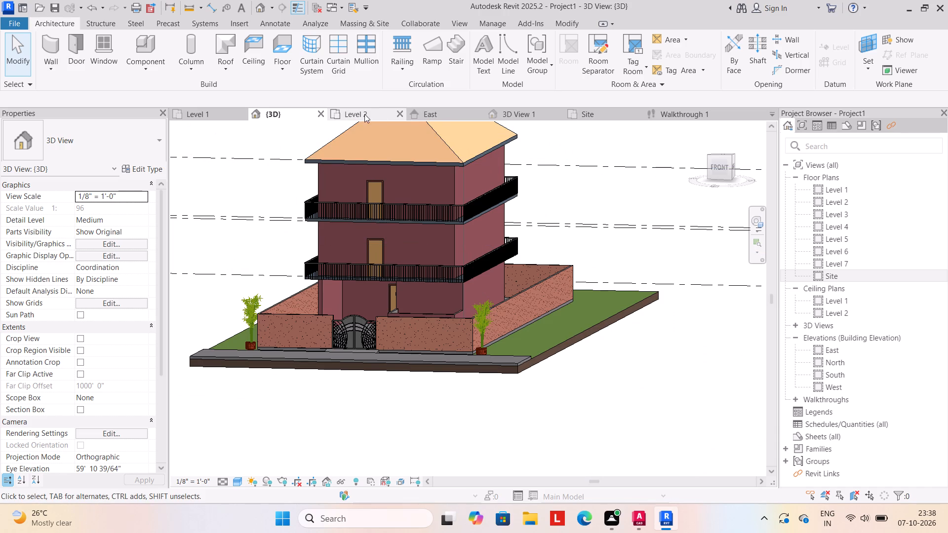
pyautogui.click(361, 114)
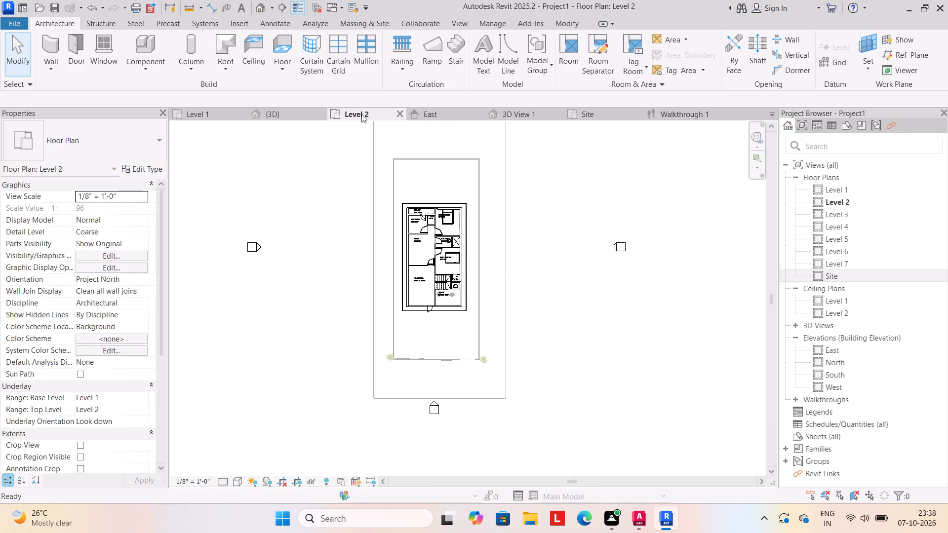
pyautogui.click(428, 113)
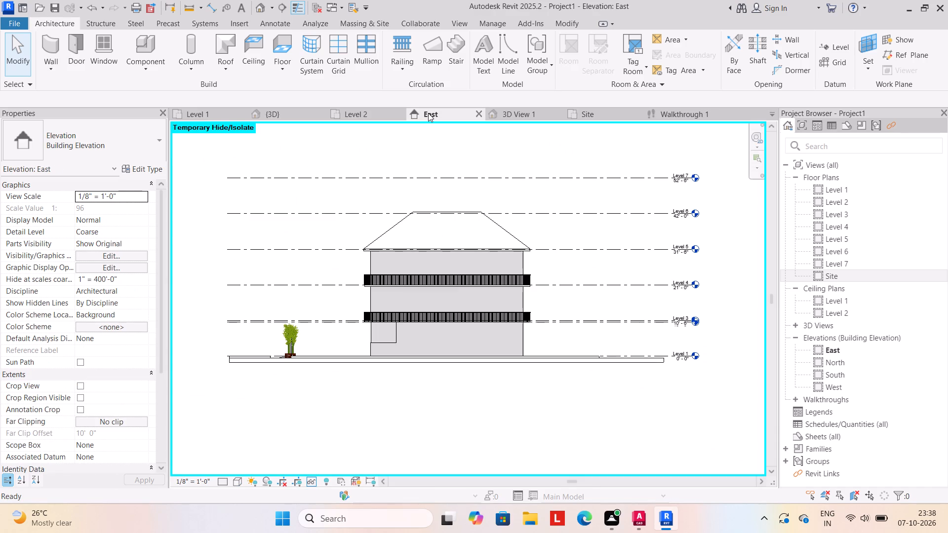
pyautogui.scroll(-3, 428, 113)
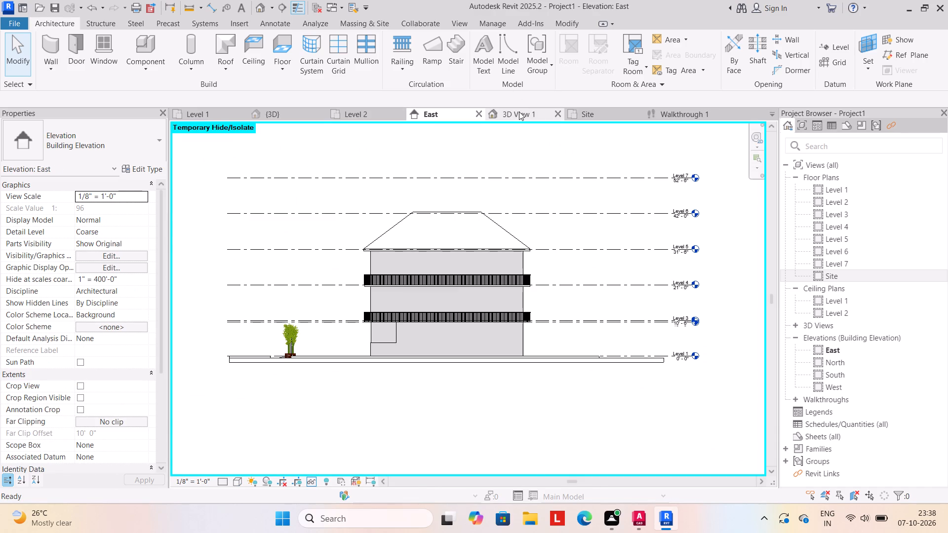
pyautogui.click(519, 112)
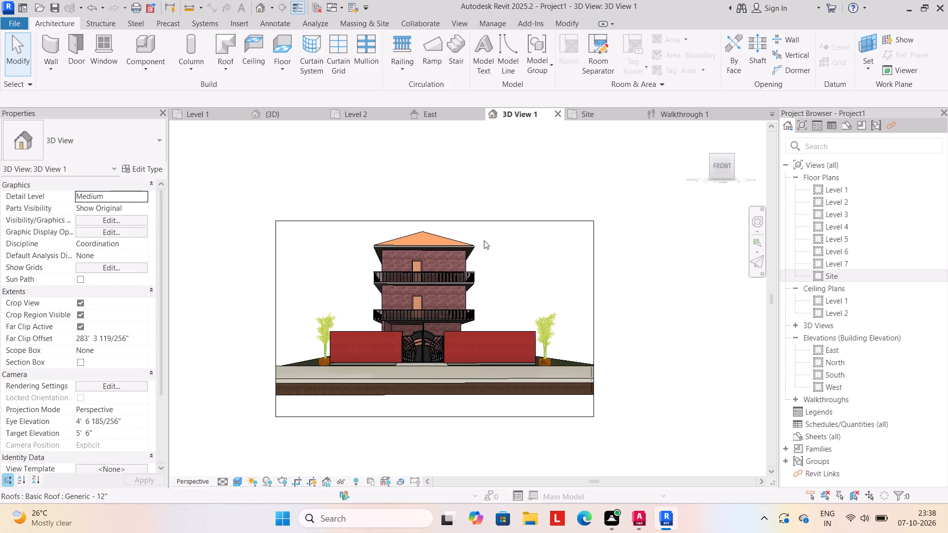
pyautogui.scroll(4, 494, 232)
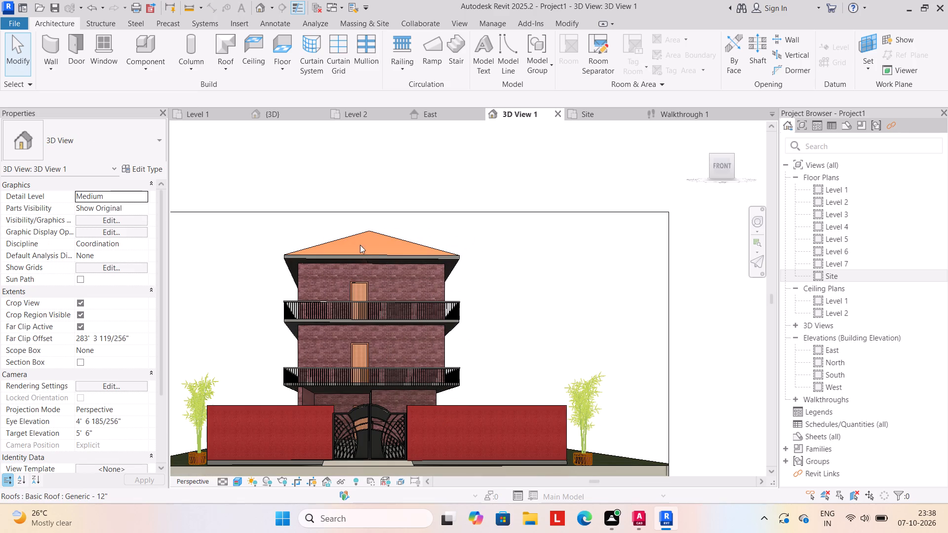
pyautogui.scroll(9, 342, 243)
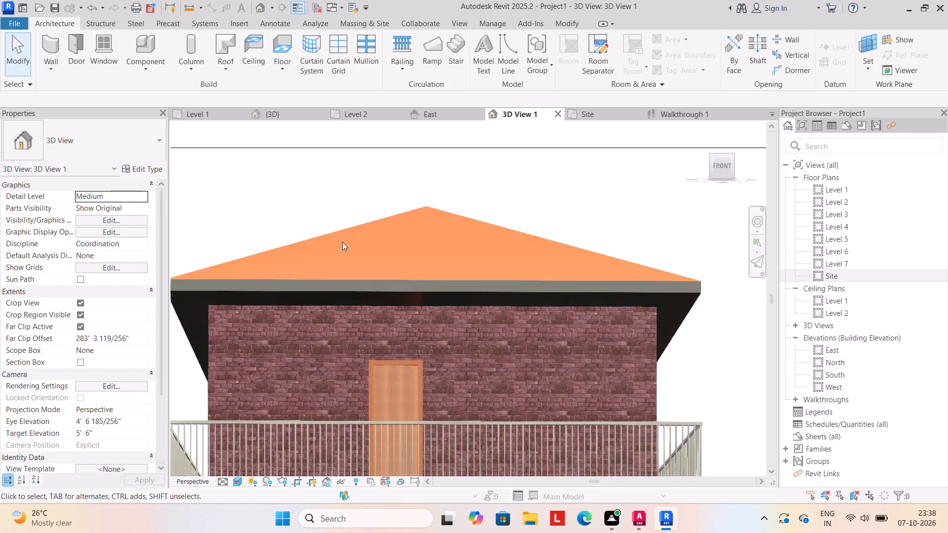
pyautogui.scroll(-12, 343, 241)
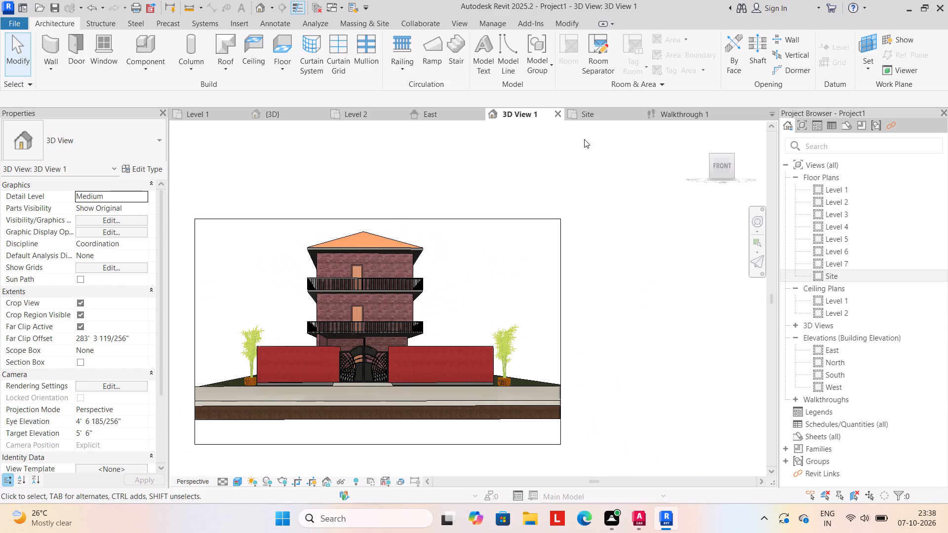
# Review the Site plan, the Walkthrough 1 camera view and the Level 1 floor plan.
pyautogui.click(595, 120)
pyautogui.scroll(-1, 542, 160)
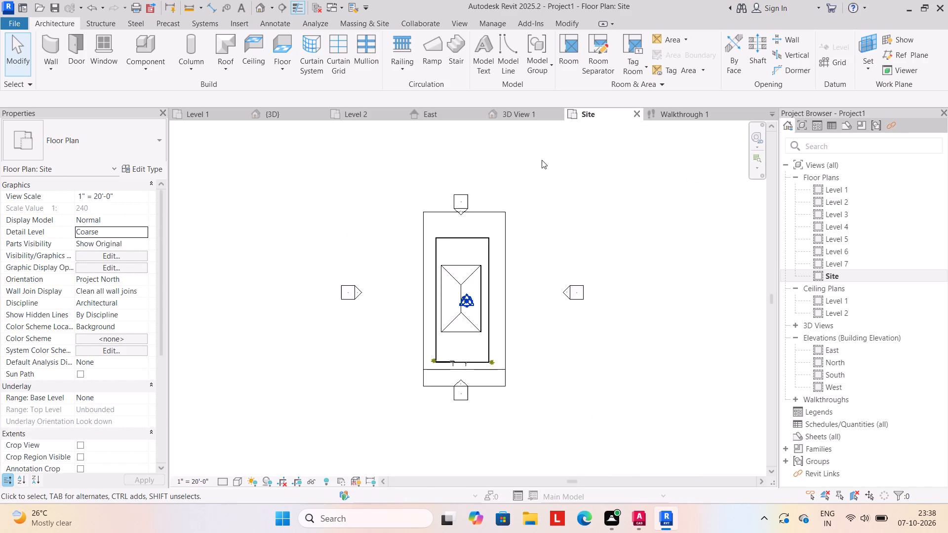
pyautogui.scroll(-3, 542, 160)
pyautogui.scroll(5, 529, 167)
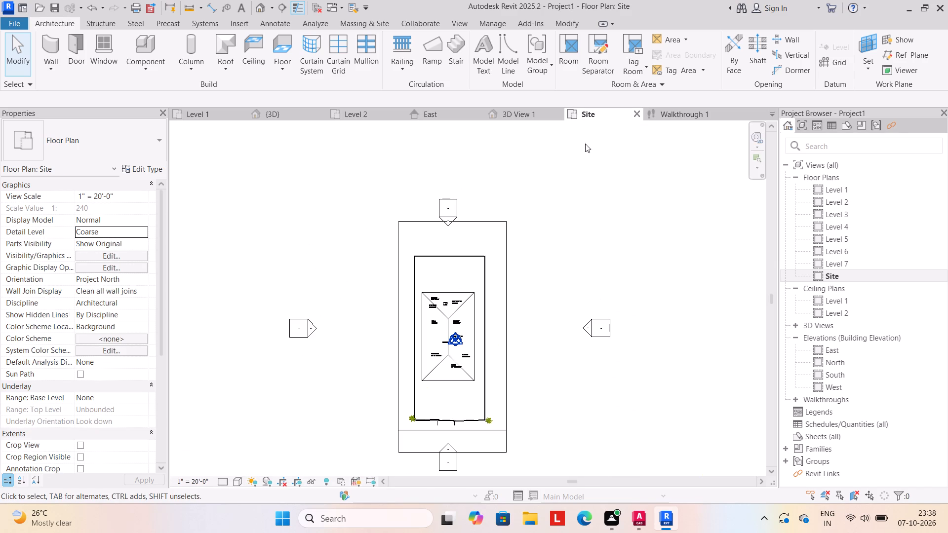
pyautogui.click(686, 113)
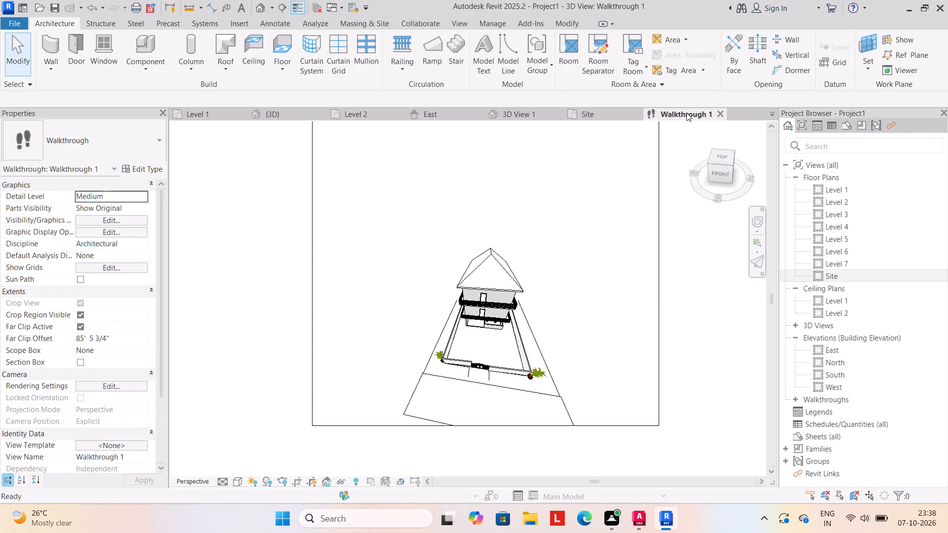
pyautogui.scroll(-3, 419, 229)
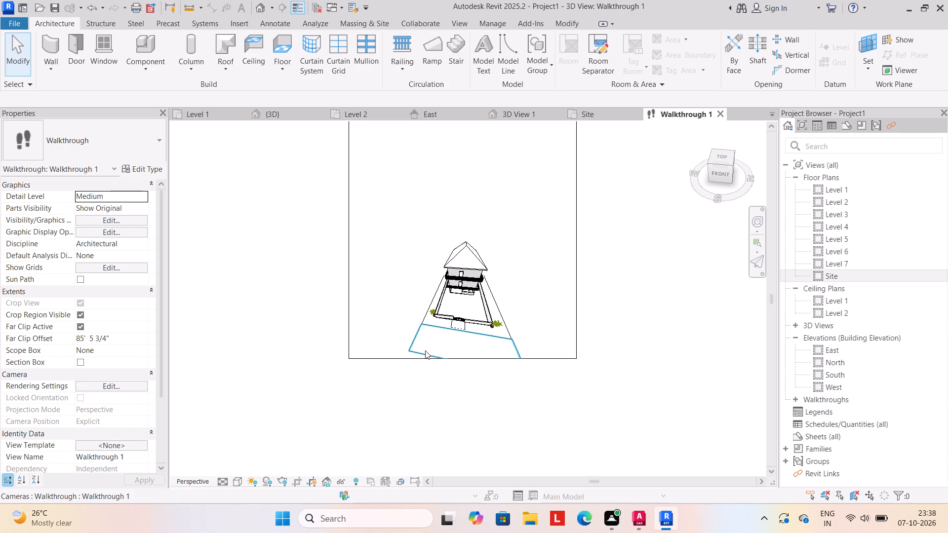
pyautogui.click(219, 116)
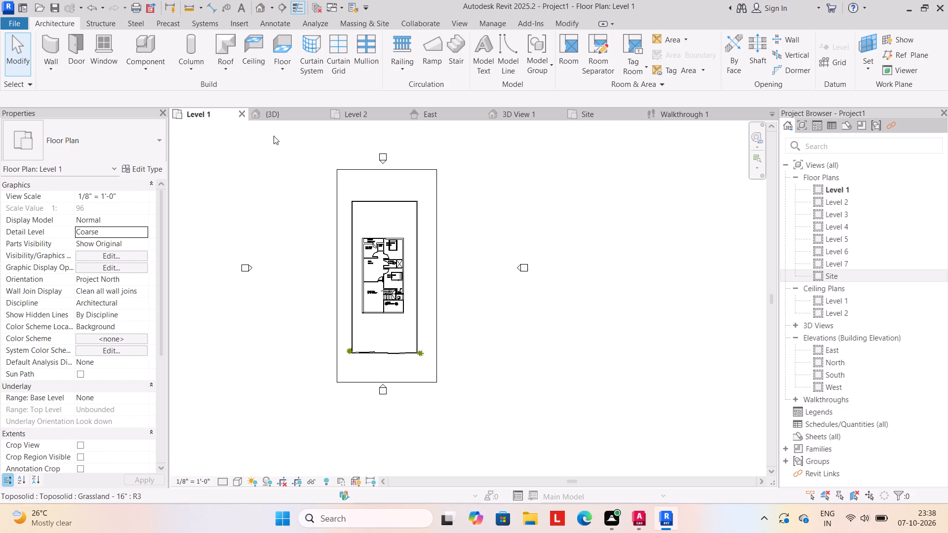
# Examine the house front with its balconies, compound wall, gate and potted plants in the {3D} view, close up and from a distance.
pyautogui.click(281, 114)
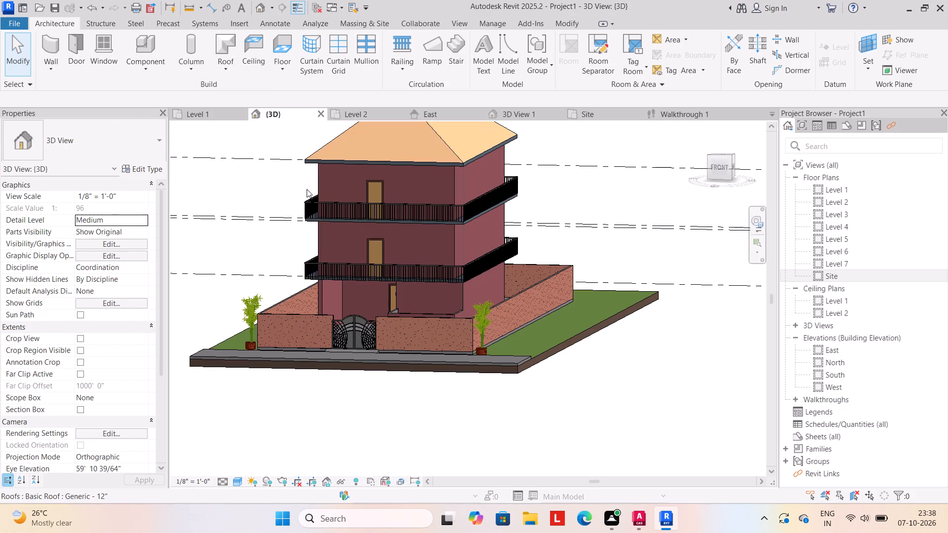
pyautogui.scroll(-8, 323, 211)
pyautogui.middleClick(328, 224)
pyautogui.scroll(4, 328, 224)
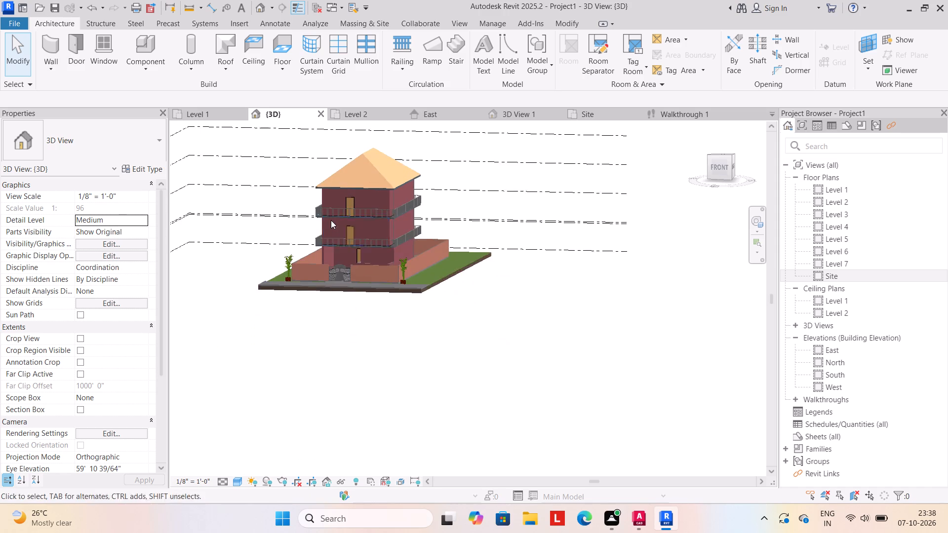
pyautogui.scroll(11, 331, 218)
pyautogui.scroll(-6, 336, 215)
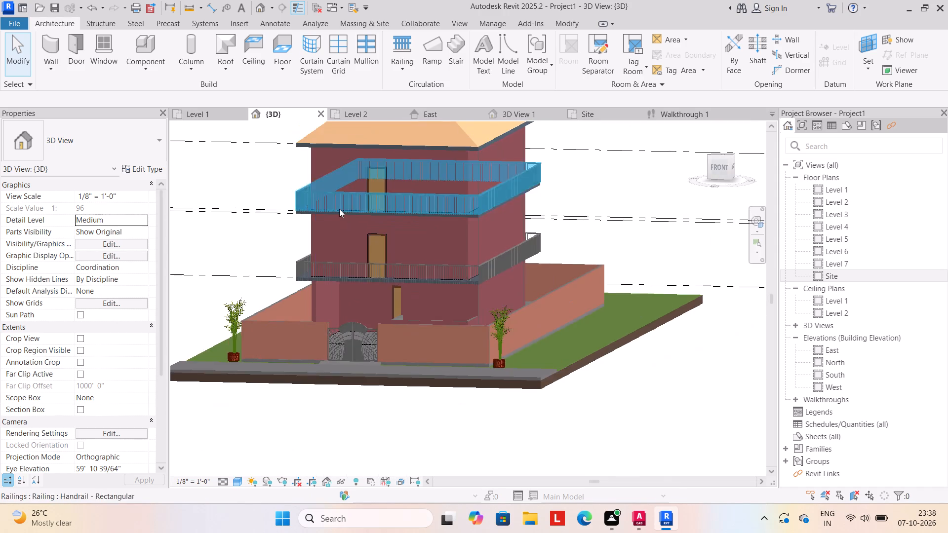
pyautogui.scroll(-9, 339, 209)
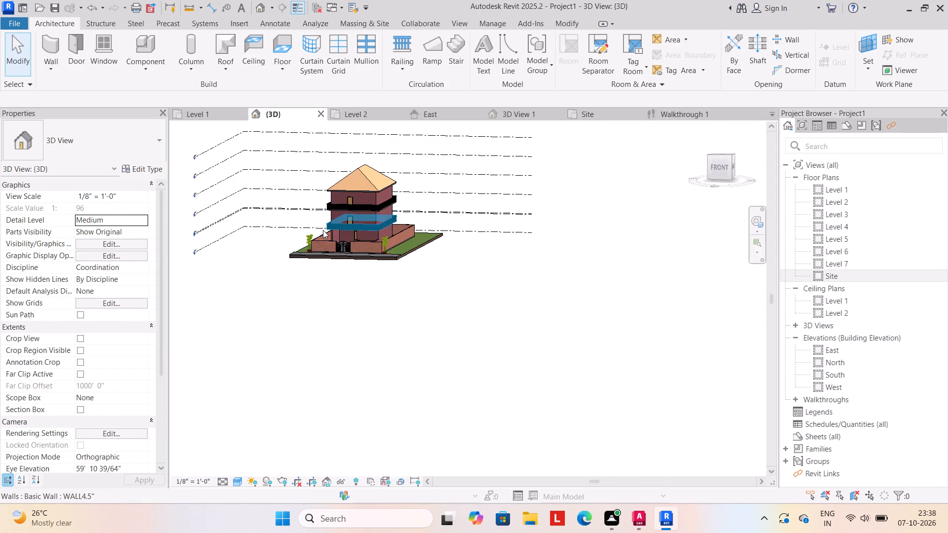
pyautogui.scroll(16, 323, 230)
pyautogui.scroll(-12, 324, 228)
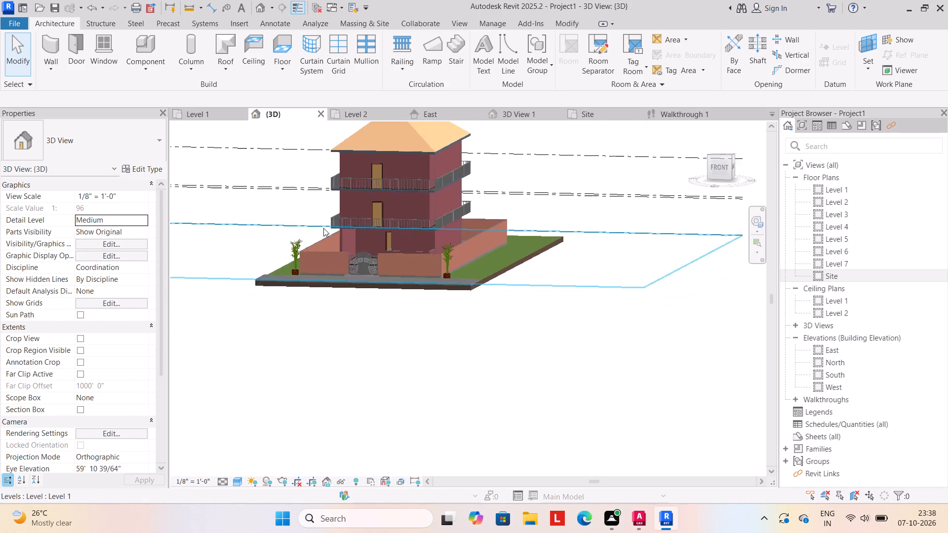
pyautogui.scroll(-6, 323, 228)
pyautogui.scroll(14, 323, 221)
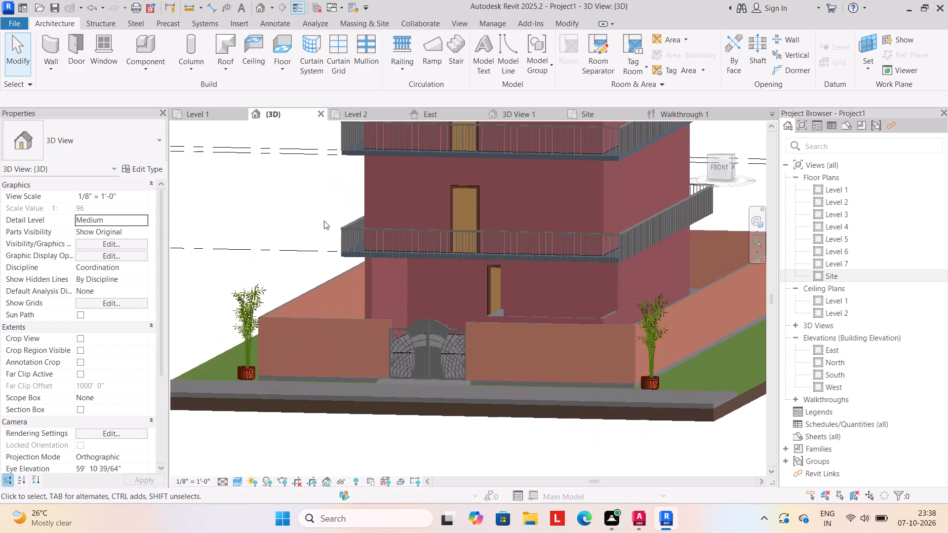
# Examine the two balconies with their doors and the ground-floor entrance behind the gate, and view the whole house in 3D.
pyautogui.scroll(-8, 325, 220)
pyautogui.moveTo(325, 220); pyautogui.dragTo(309, 279, button='middle')
pyautogui.scroll(-3, 309, 279)
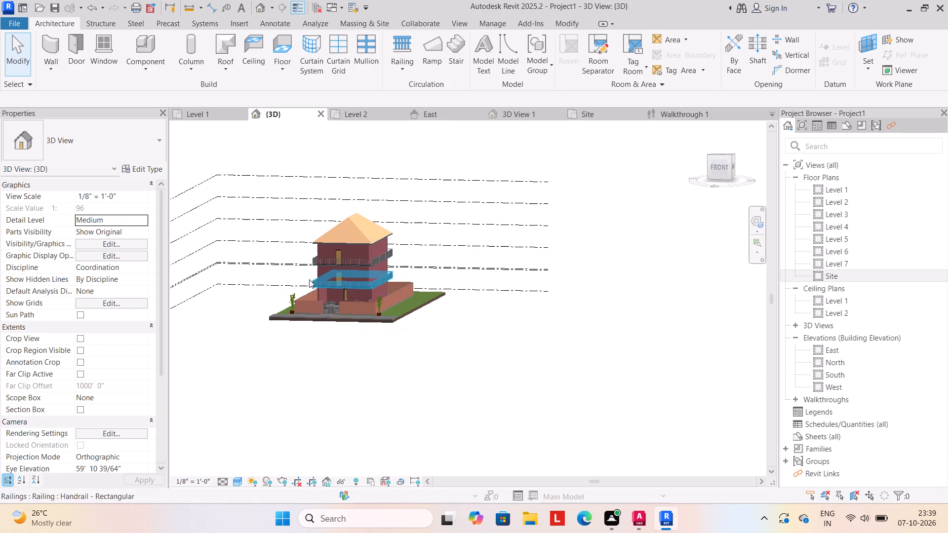
pyautogui.scroll(12, 309, 279)
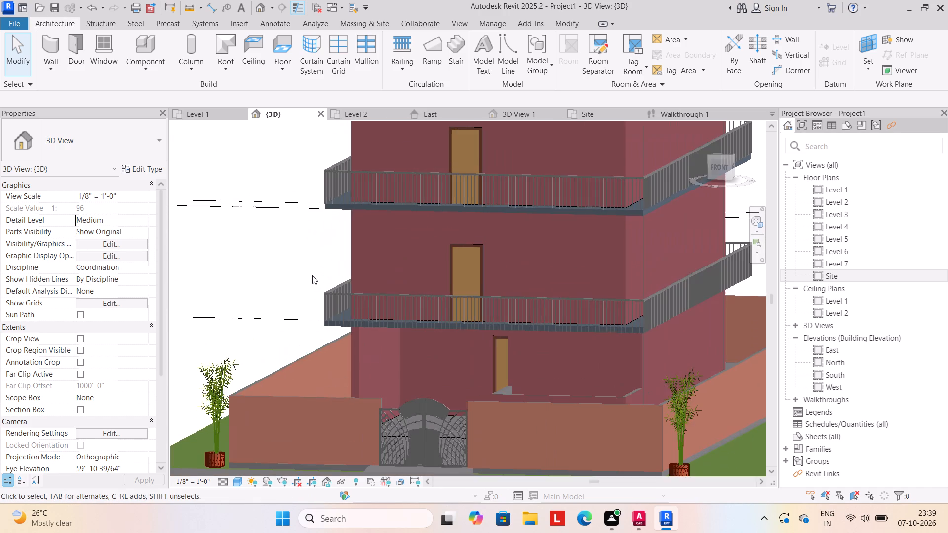
pyautogui.scroll(6, 324, 265)
pyautogui.scroll(-8, 327, 263)
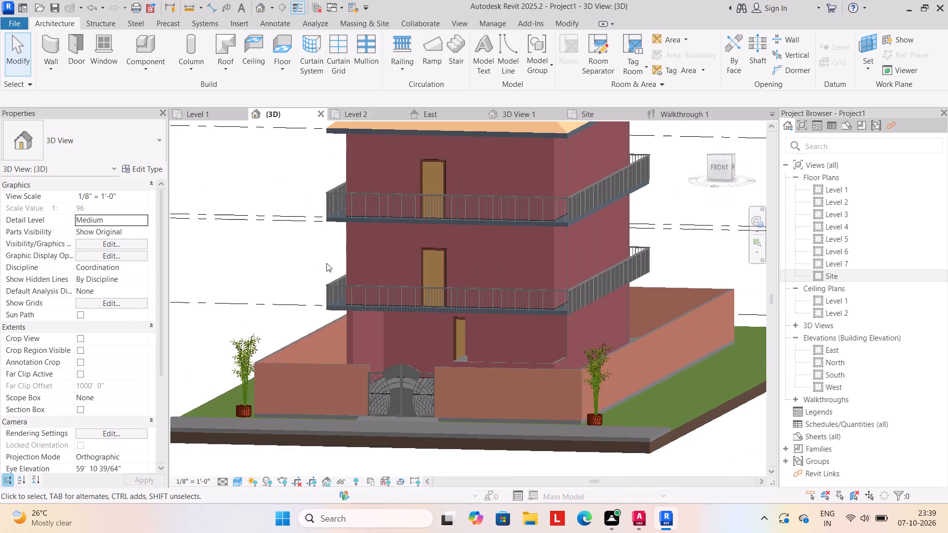
pyautogui.scroll(-7, 326, 263)
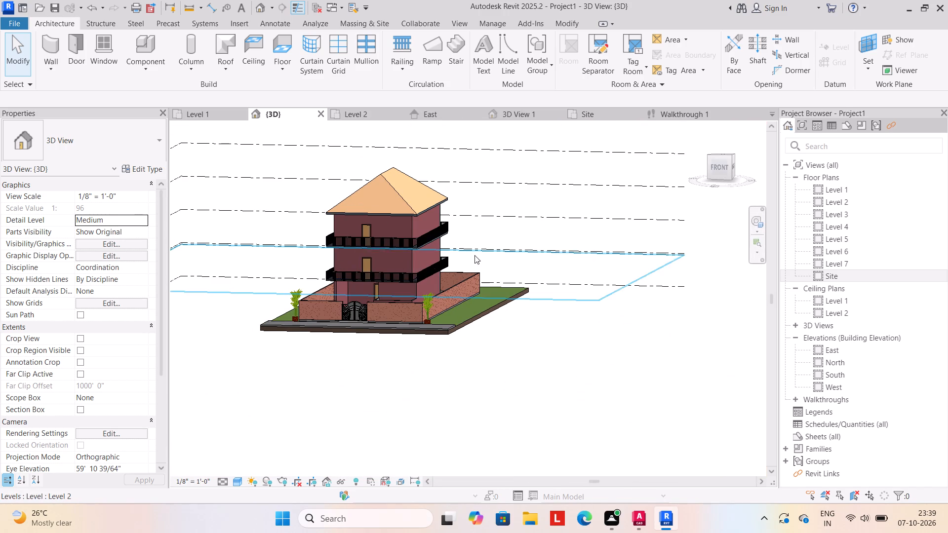
# Inspect the first balcony's side railing and the house wall beneath it in 3D.
pyautogui.scroll(4, 570, 276)
pyautogui.moveTo(417, 261); pyautogui.dragTo(521, 255, button='middle')
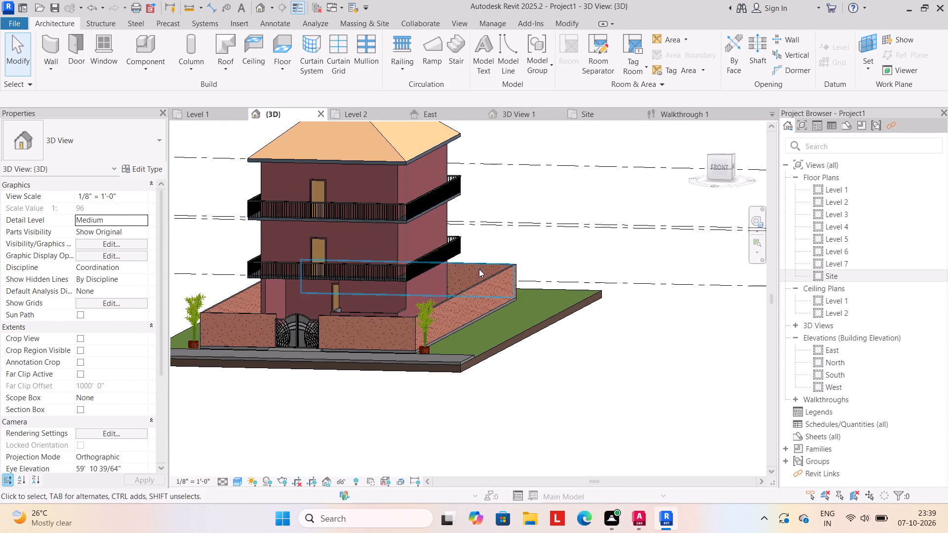
pyautogui.scroll(6, 402, 263)
pyautogui.scroll(5, 473, 261)
pyautogui.scroll(4, 534, 248)
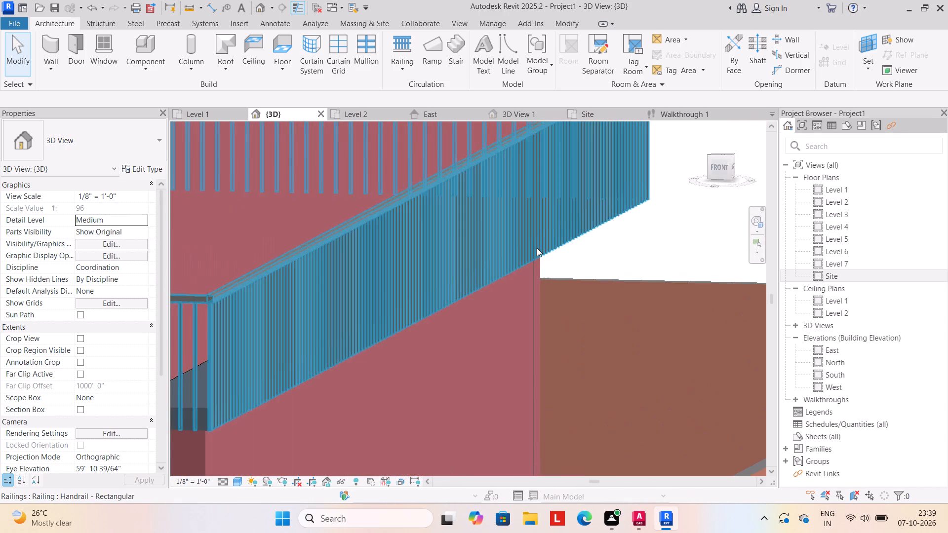
pyautogui.scroll(5, 537, 247)
pyautogui.scroll(-6, 540, 244)
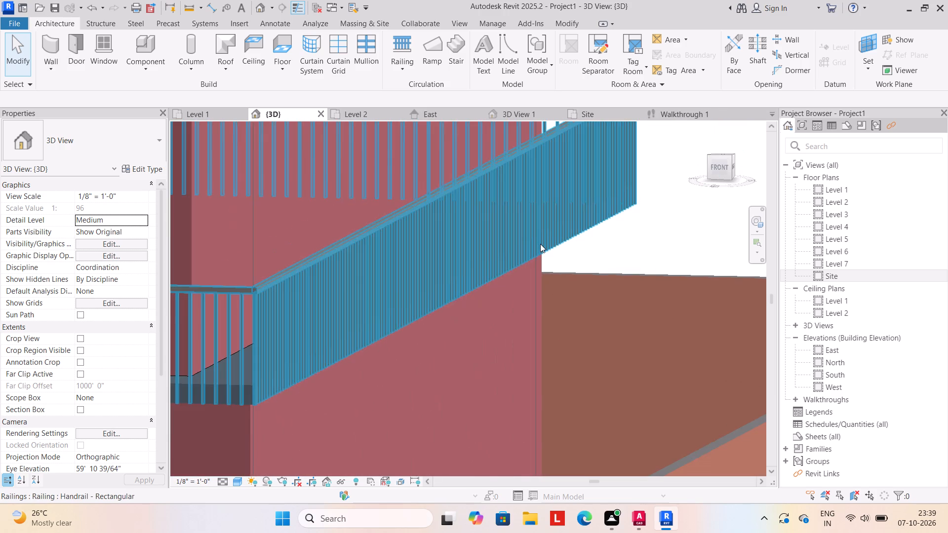
pyautogui.scroll(-14, 540, 244)
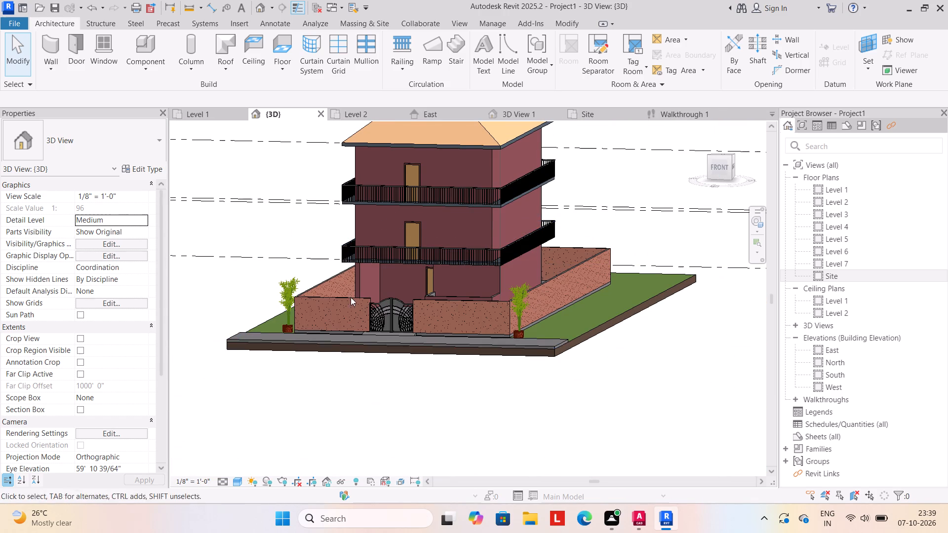
# Inspect the first balcony's slab edge, balusters and door close up, and view them with the whole house.
pyautogui.scroll(8, 391, 258)
pyautogui.scroll(2, 441, 250)
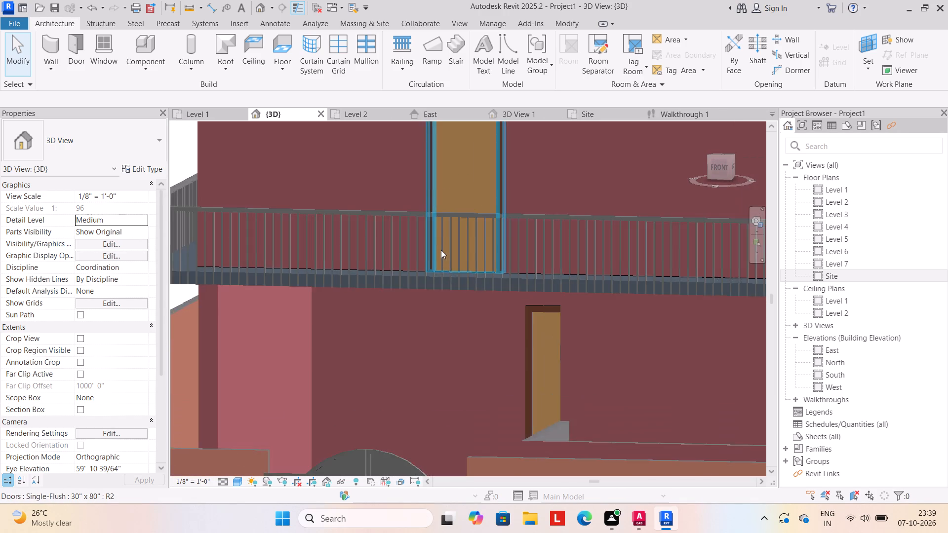
pyautogui.scroll(7, 441, 250)
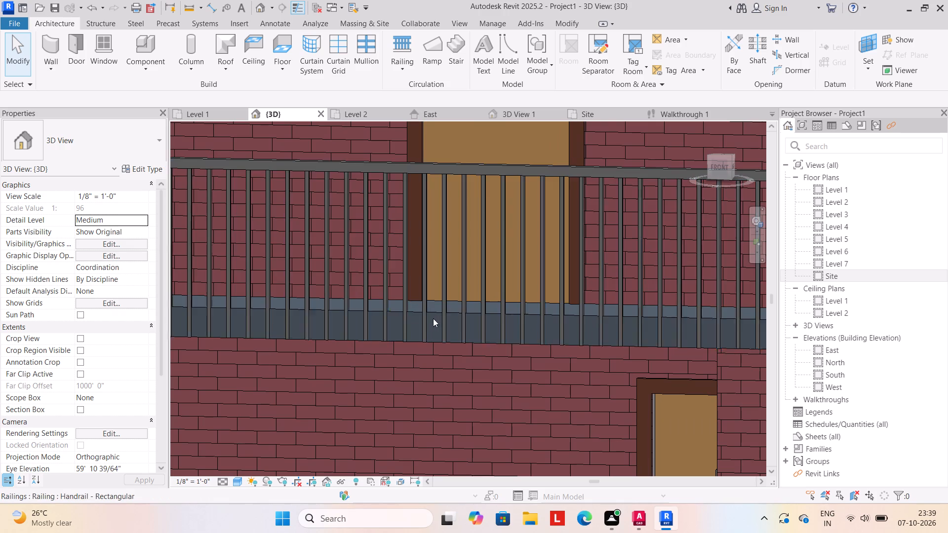
pyautogui.scroll(-11, 434, 308)
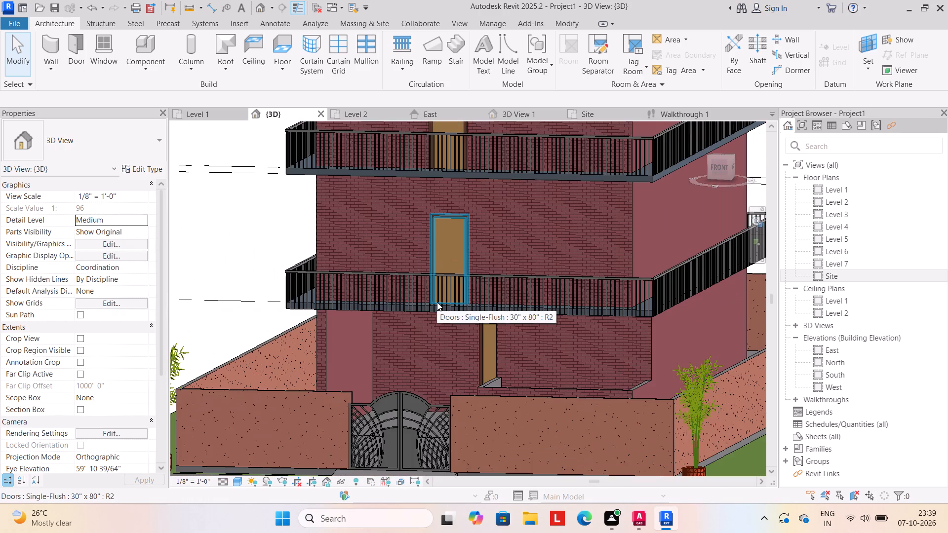
pyautogui.scroll(-10, 437, 302)
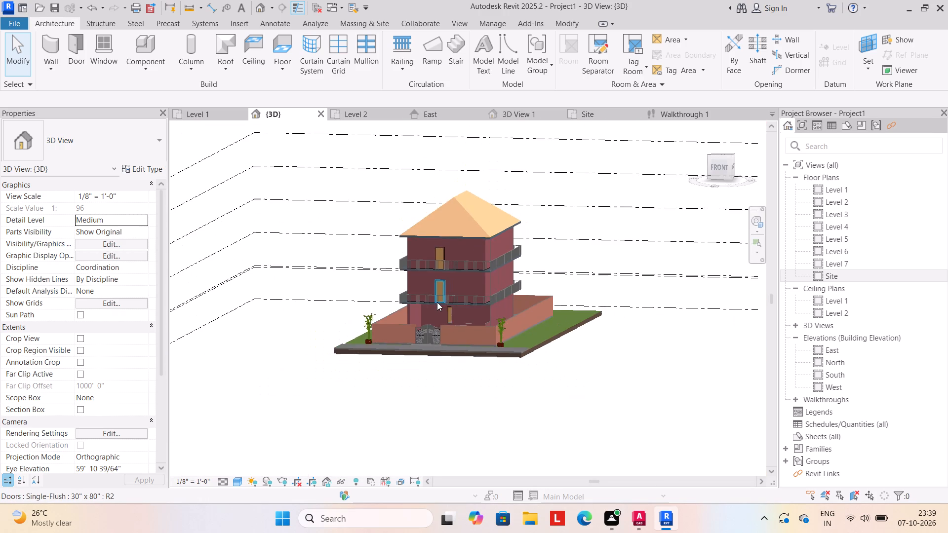
pyautogui.scroll(-1, 437, 302)
# Examine the brick wall and door behind the first balcony's railing in 3D, both close up and with the whole house.
pyautogui.scroll(5, 437, 302)
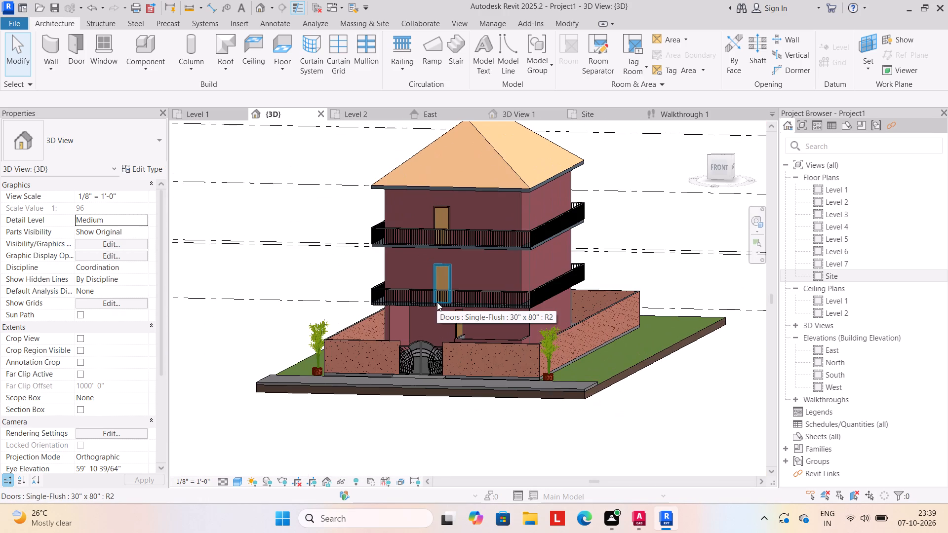
pyautogui.scroll(7, 437, 302)
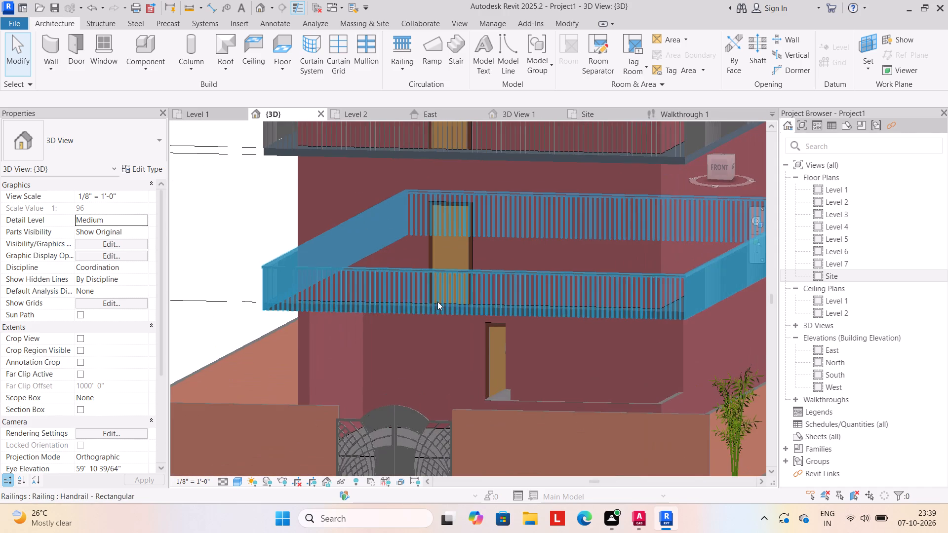
pyautogui.scroll(-3, 495, 276)
pyautogui.scroll(-5, 404, 264)
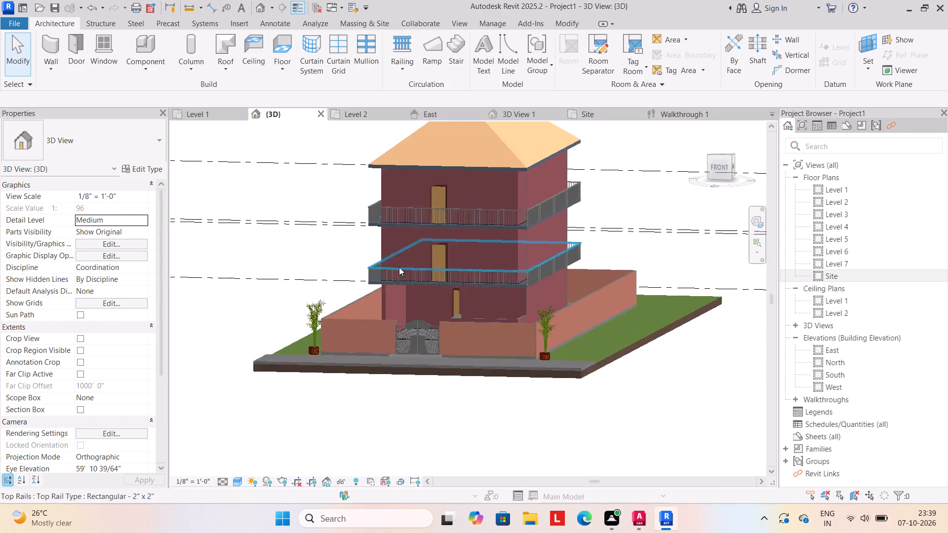
pyautogui.scroll(6, 373, 260)
pyautogui.scroll(6, 549, 248)
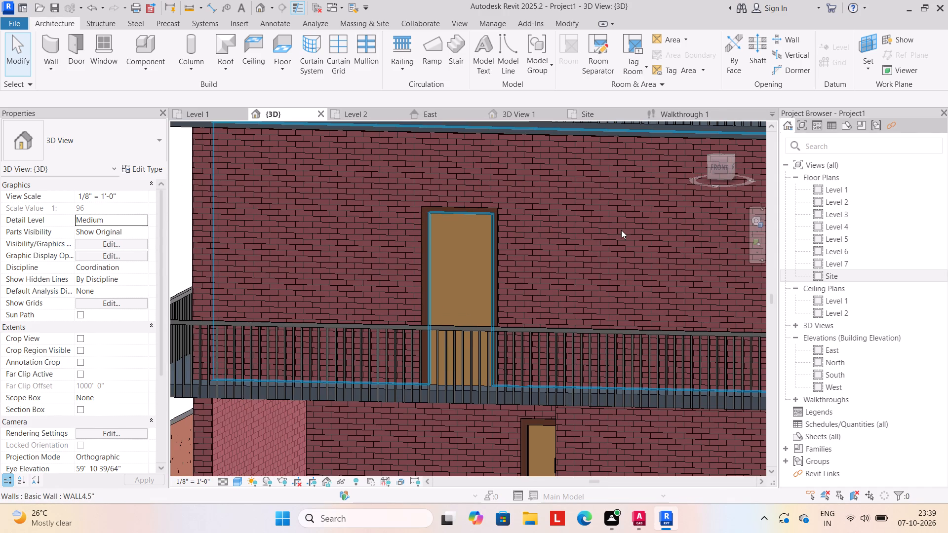
pyautogui.scroll(-10, 293, 313)
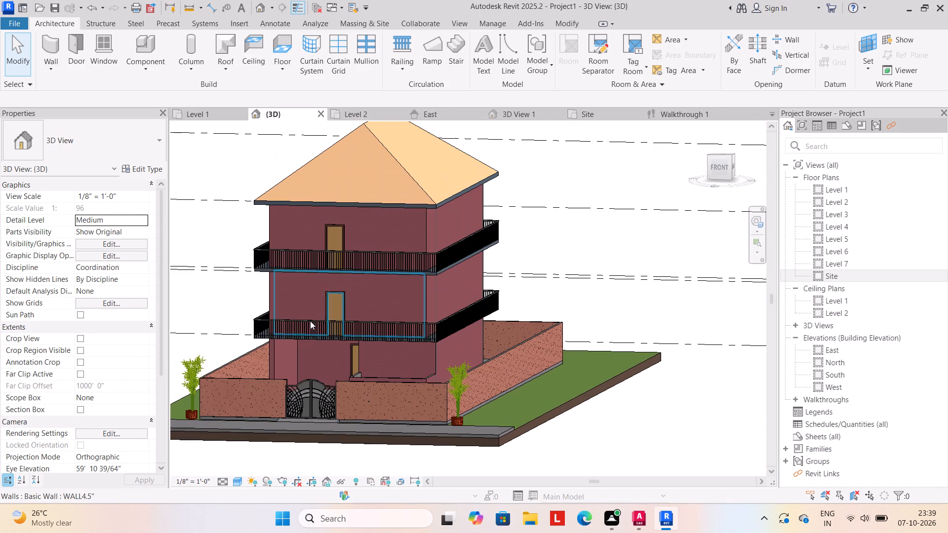
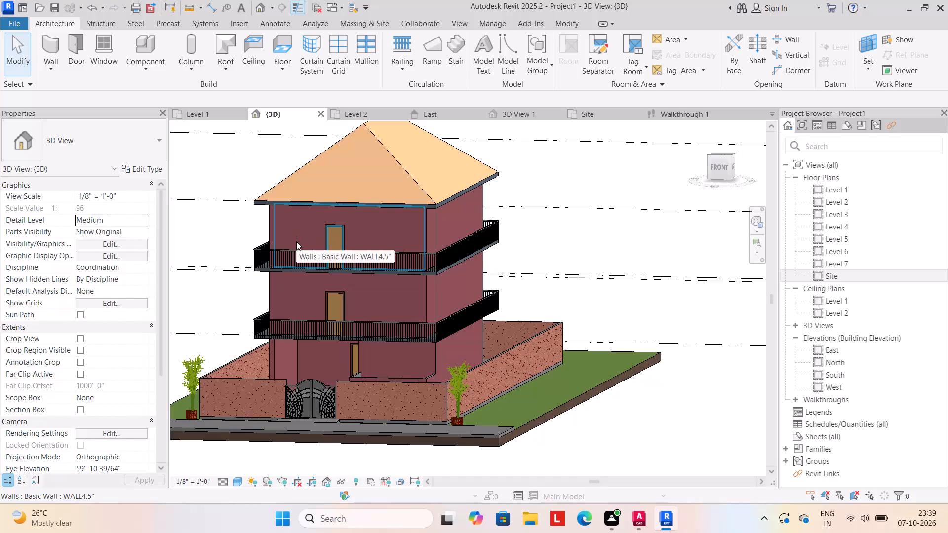
# Examine the front wall, its two balconies and their doors in 3D, alternating between closer and whole-house views.
pyautogui.scroll(4, 297, 259)
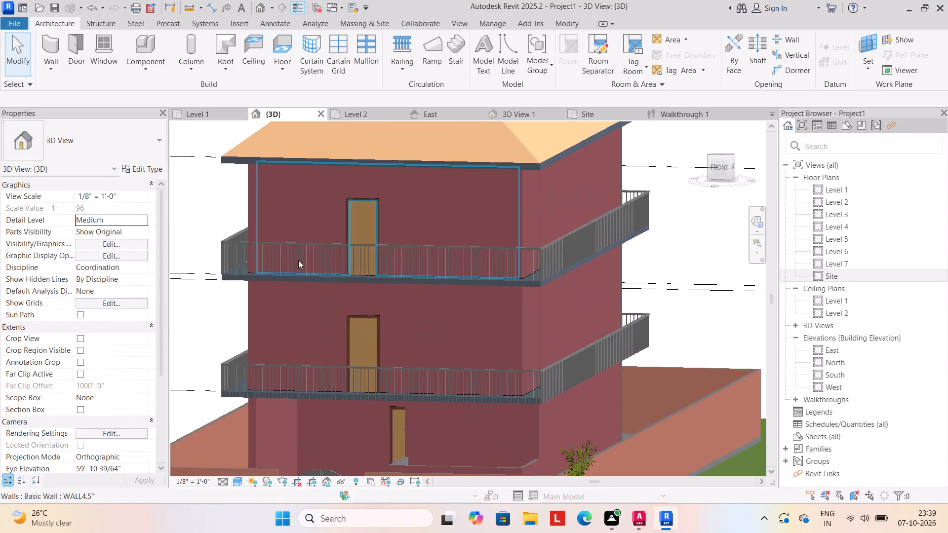
pyautogui.scroll(-2, 417, 215)
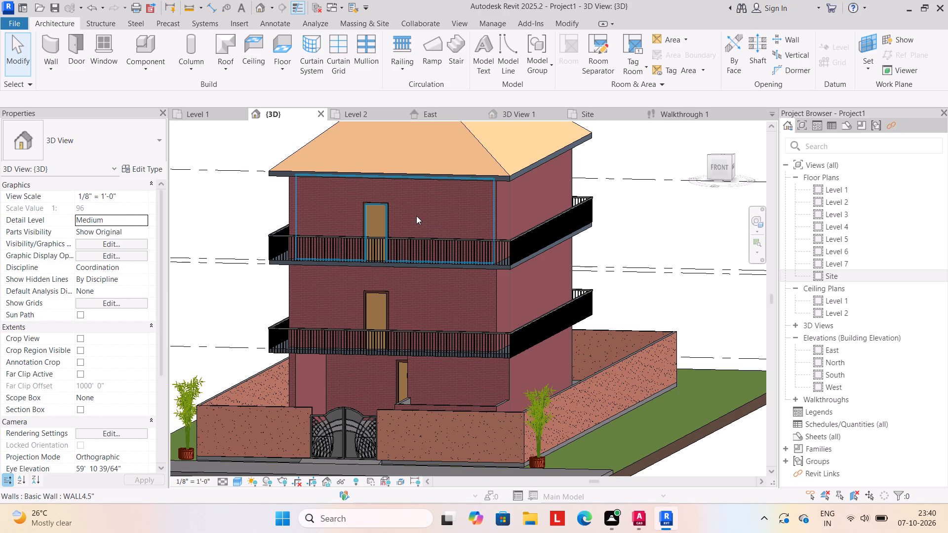
pyautogui.scroll(2, 438, 238)
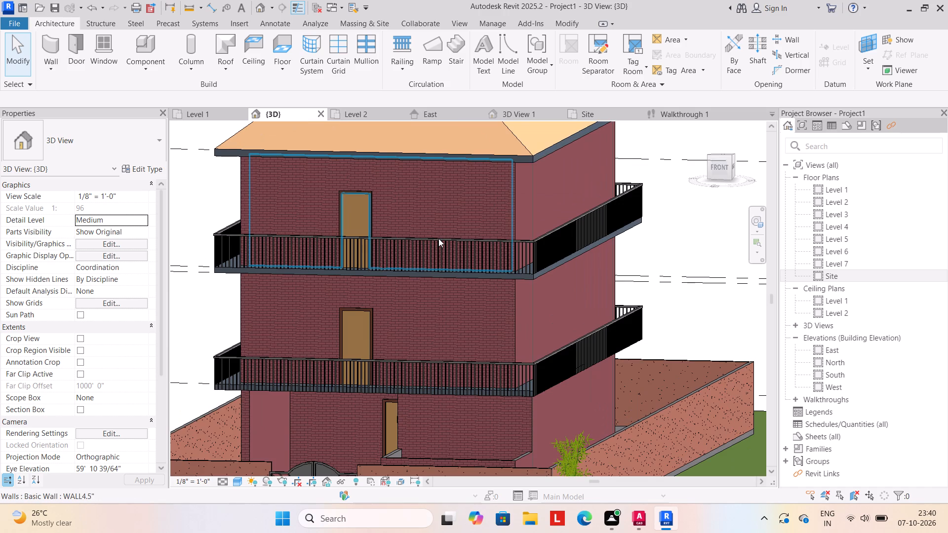
pyautogui.scroll(-3, 442, 231)
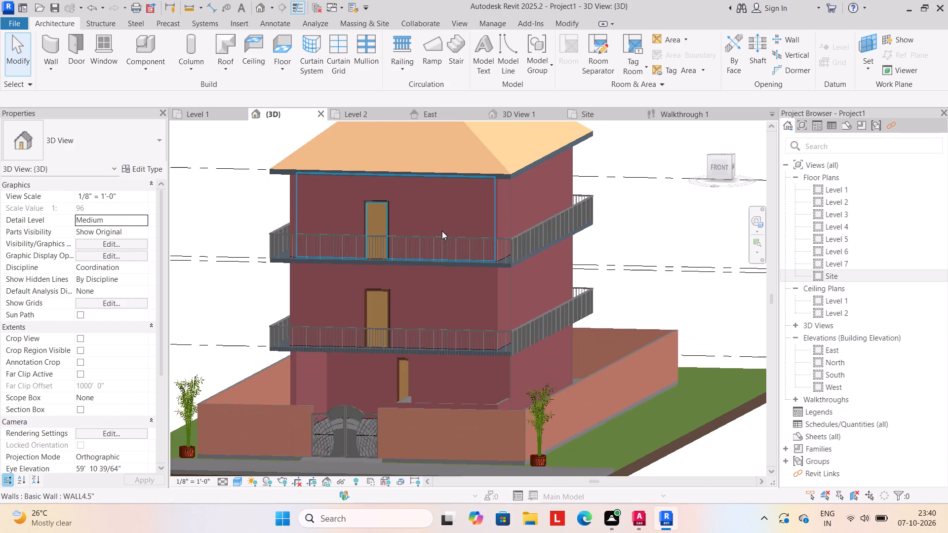
pyautogui.moveTo(427, 278); pyautogui.dragTo(432, 261, button='middle')
pyautogui.scroll(1, 432, 261)
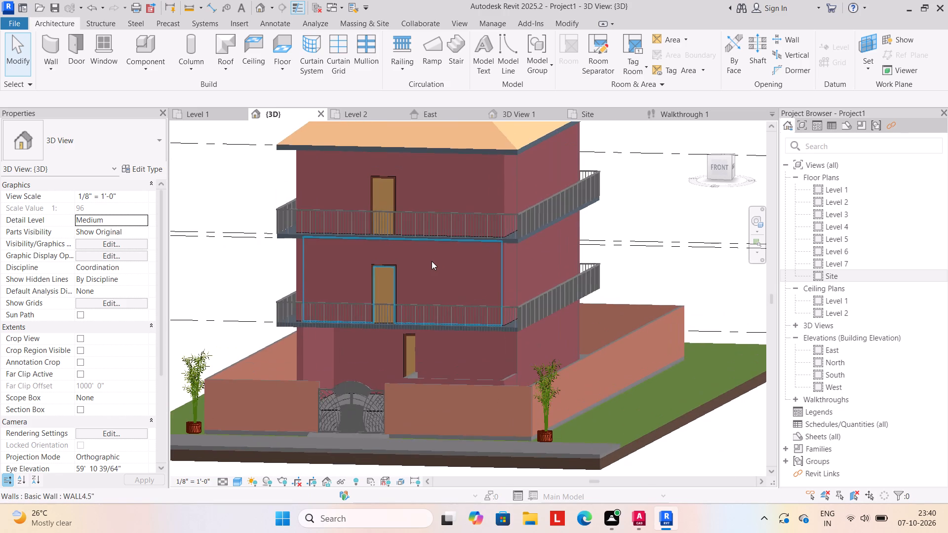
pyautogui.scroll(-3, 432, 261)
pyautogui.scroll(3, 432, 261)
pyautogui.scroll(-3, 432, 261)
pyautogui.scroll(1, 432, 261)
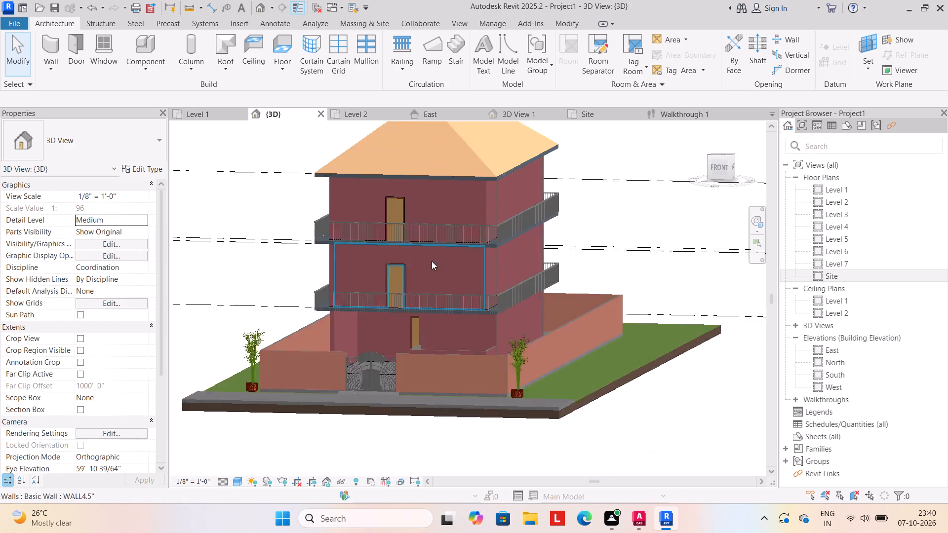
pyautogui.scroll(2, 432, 261)
pyautogui.scroll(-3, 432, 261)
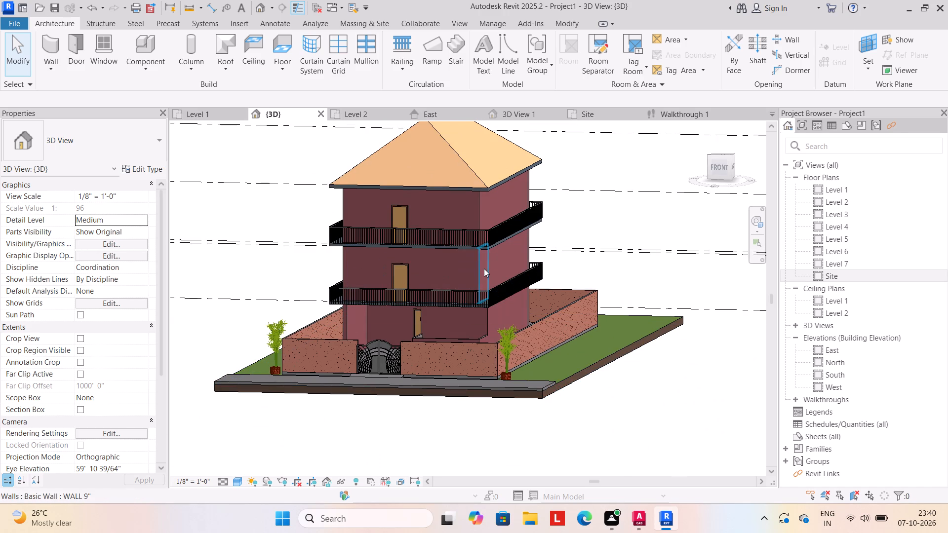
# Inspect the brick pattern on the Level 3 front wall and corner close up, and view it with the whole house.
pyautogui.scroll(4, 463, 248)
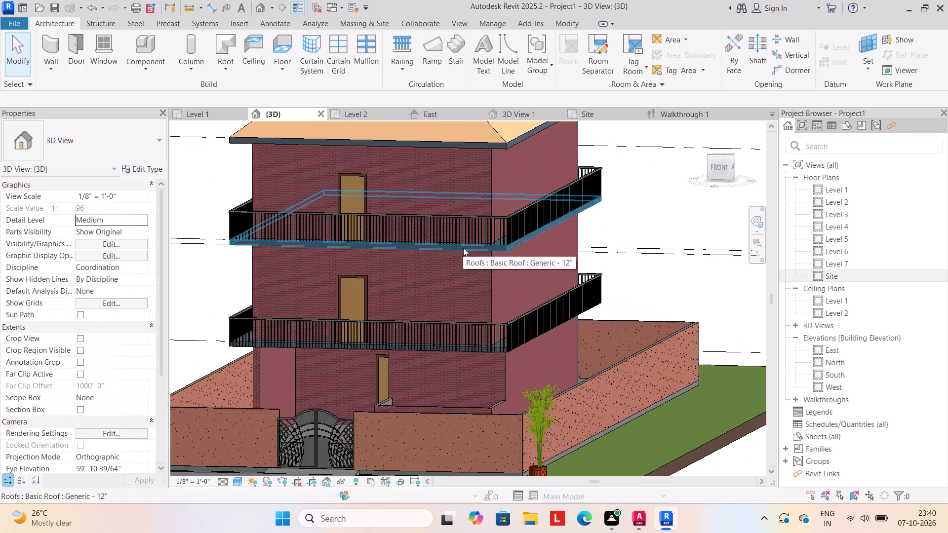
pyautogui.scroll(5, 463, 248)
pyautogui.scroll(1, 489, 328)
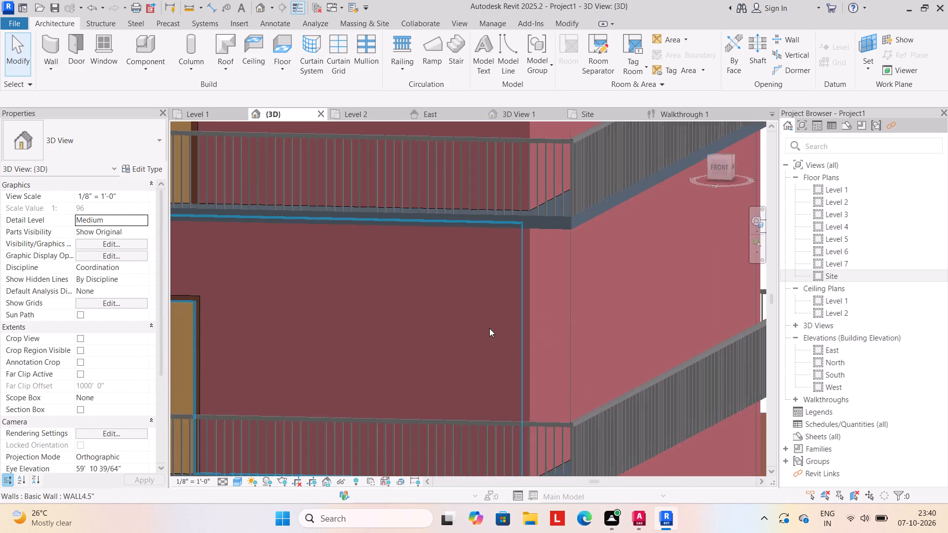
pyautogui.scroll(5, 489, 328)
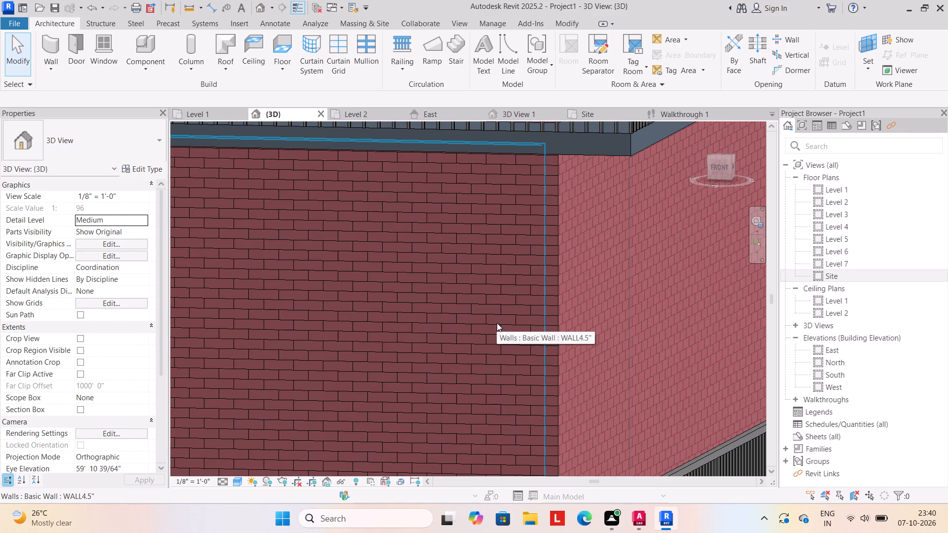
pyautogui.scroll(-12, 497, 322)
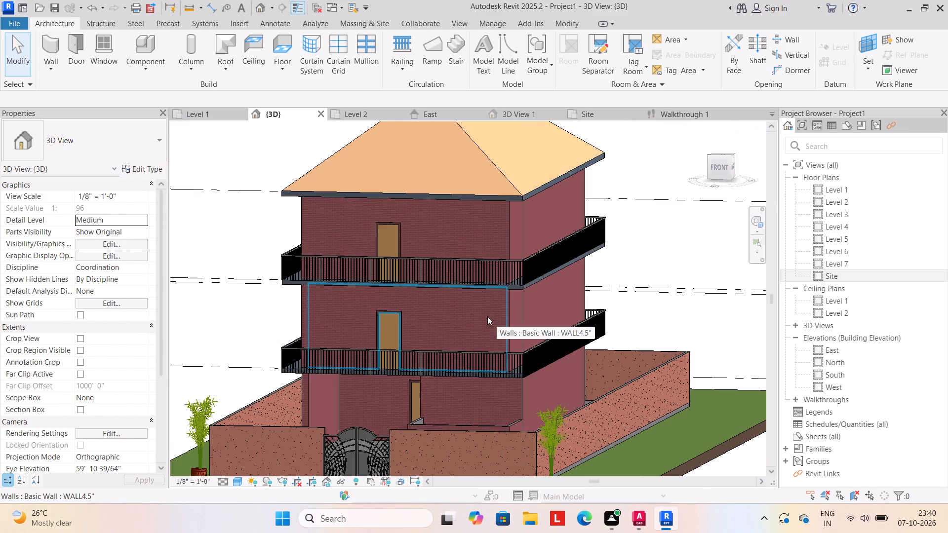
pyautogui.scroll(-8, 473, 295)
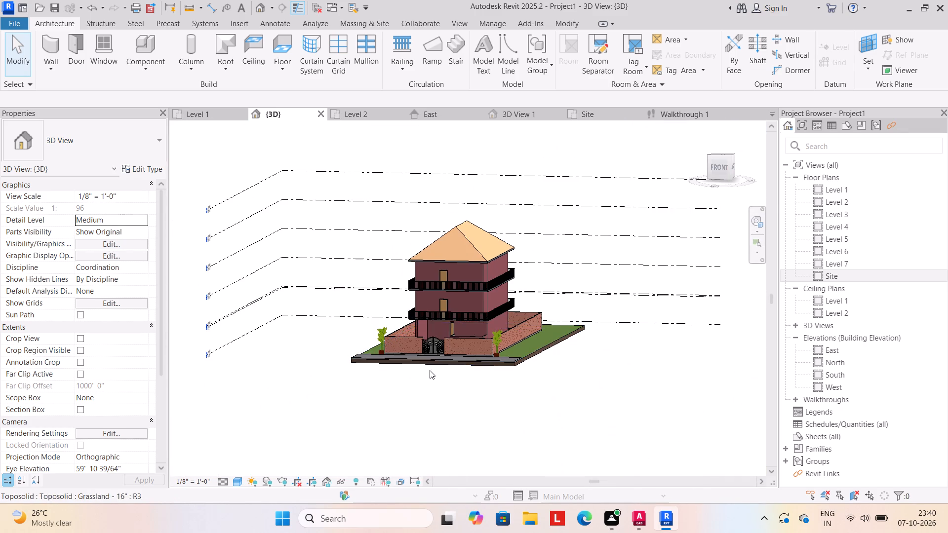
# Nudge the Level 3 balcony door three increments to the right along the front wall in the 3D view.
pyautogui.scroll(3, 430, 370)
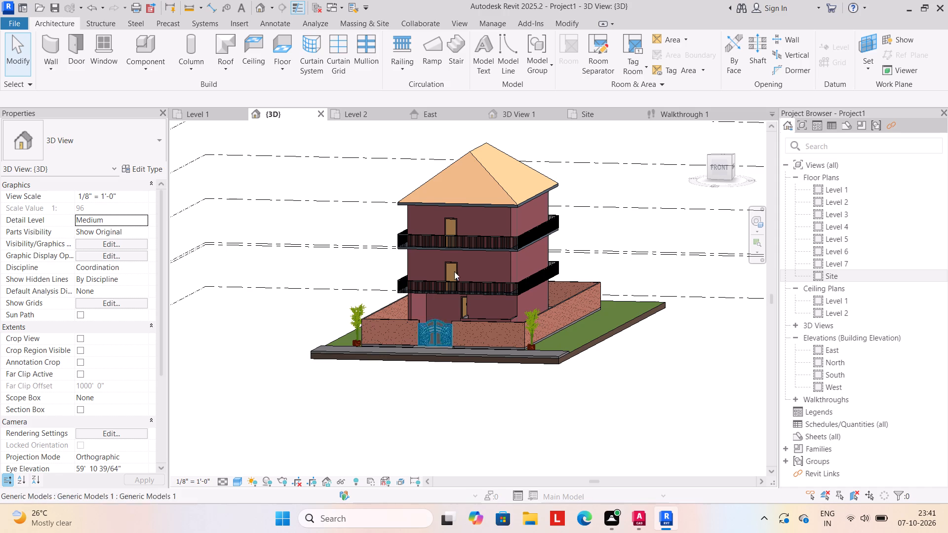
pyautogui.scroll(-2, 497, 186)
pyautogui.scroll(5, 505, 225)
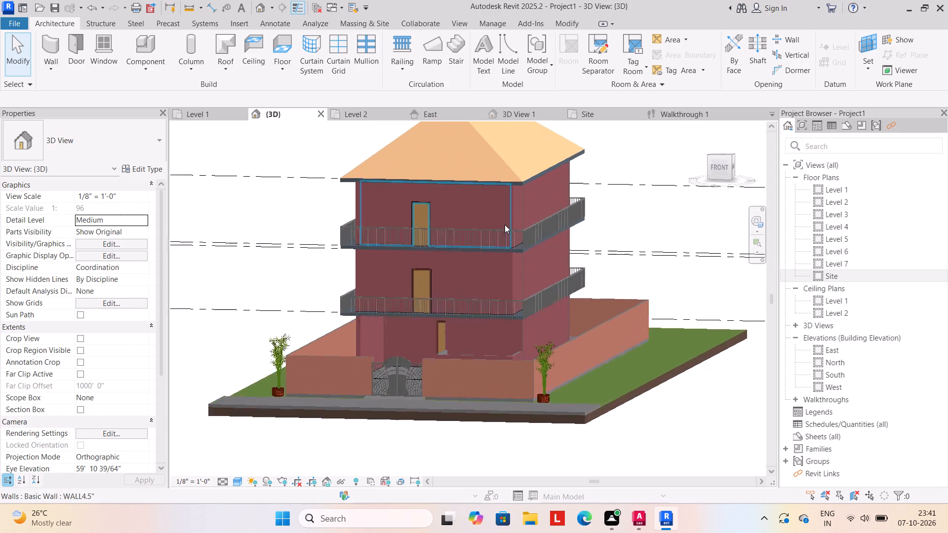
pyautogui.scroll(1, 505, 225)
pyautogui.scroll(6, 427, 215)
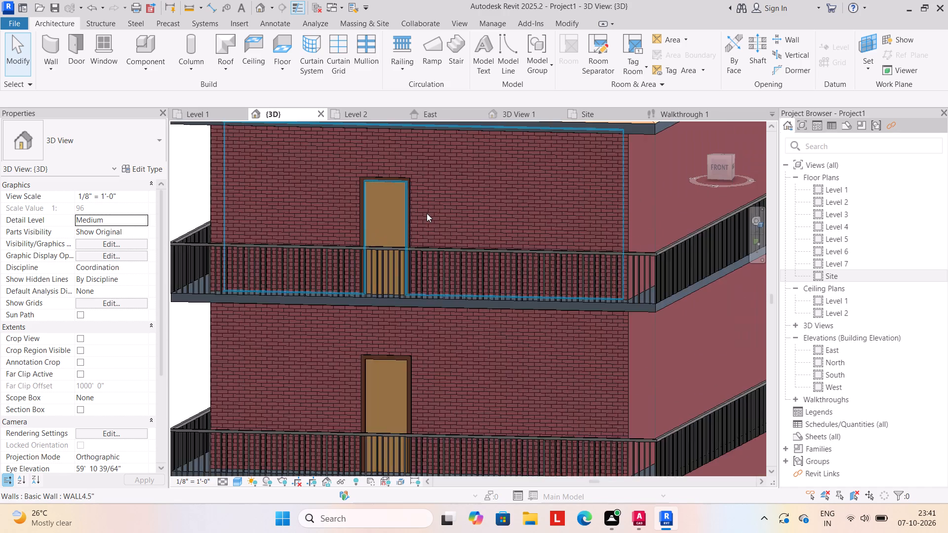
pyautogui.scroll(-5, 427, 213)
pyautogui.moveTo(417, 351); pyautogui.dragTo(415, 363, button='right')
pyautogui.click(267, 278)
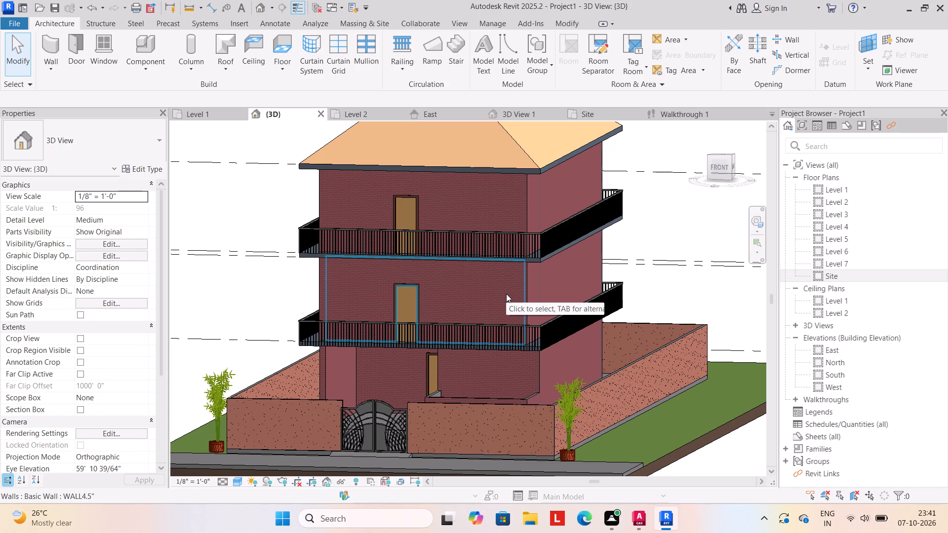
pyautogui.click(416, 304)
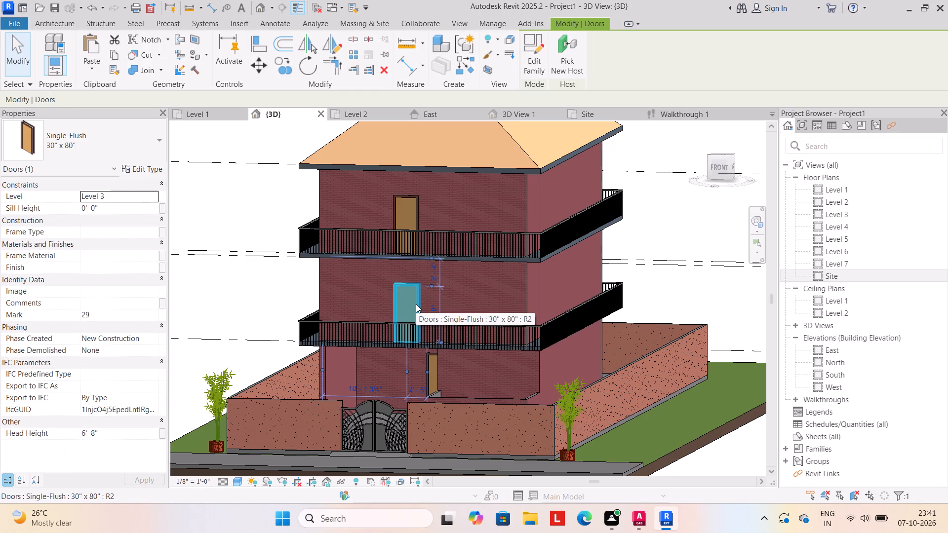
pyautogui.press('Right')
pyautogui.press('Right')
pyautogui.press('Right')
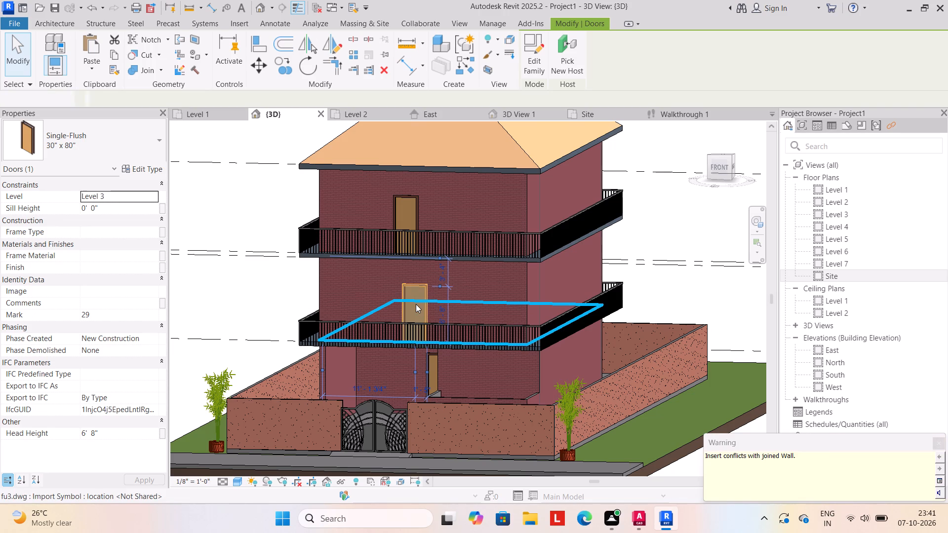
pyautogui.click(276, 186)
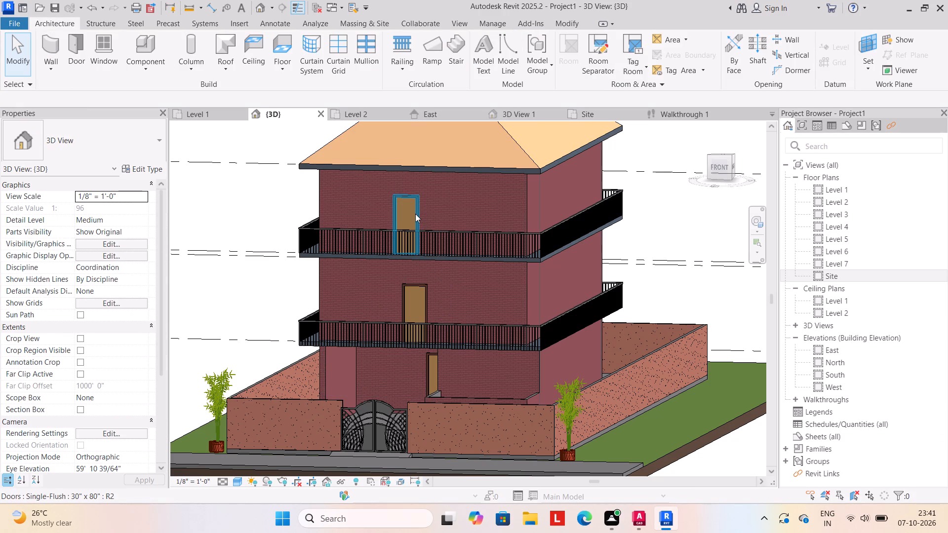
# Nudge the Level 4 balcony door three increments to the right, in line with the door below it.
pyautogui.click(415, 214)
pyautogui.press('Right')
pyautogui.press('Right')
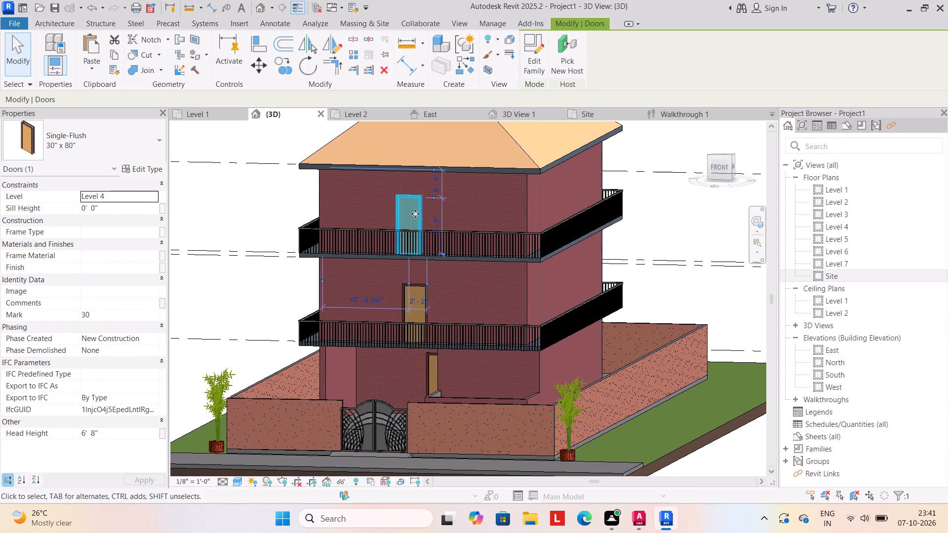
pyautogui.press('Right')
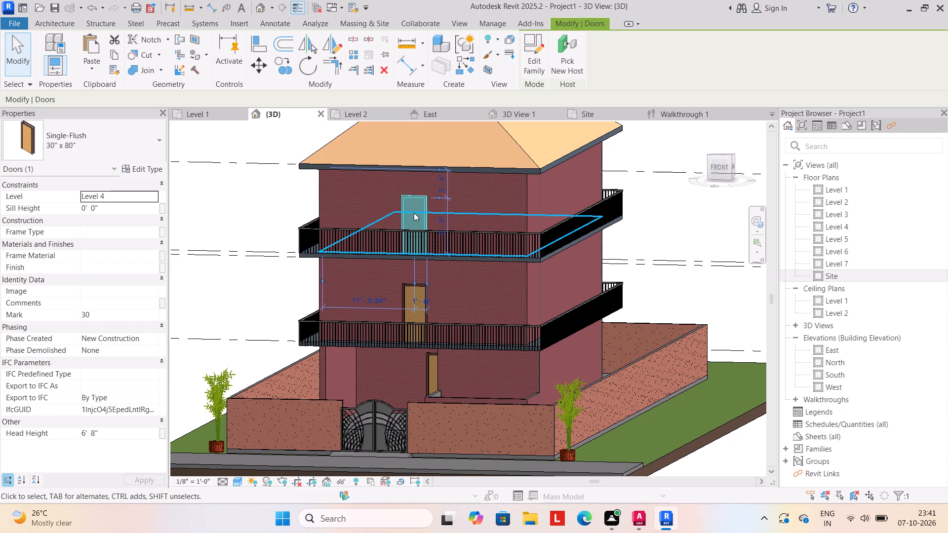
pyautogui.click(253, 201)
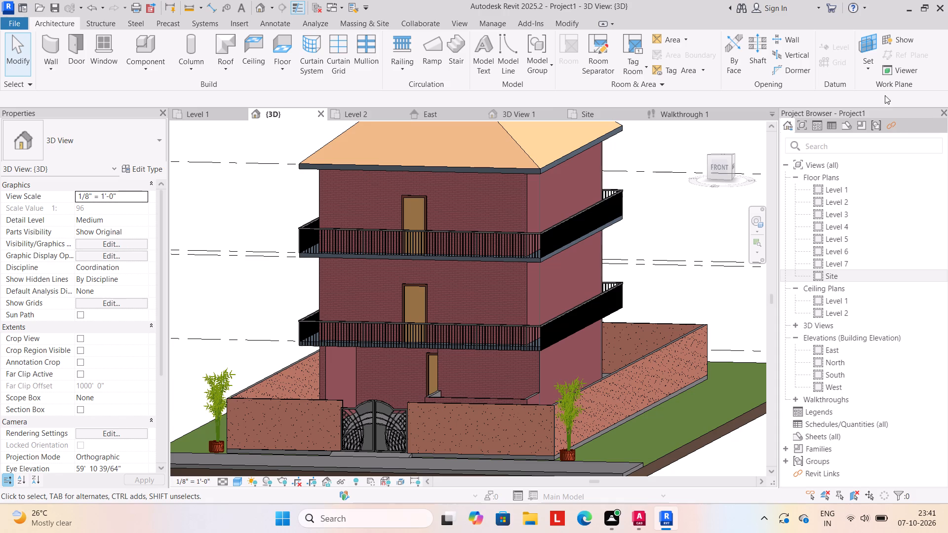
# Check the two repositioned balcony doors and the roof edge in 3D, both close up and with the whole house.
pyautogui.scroll(-3, 478, 182)
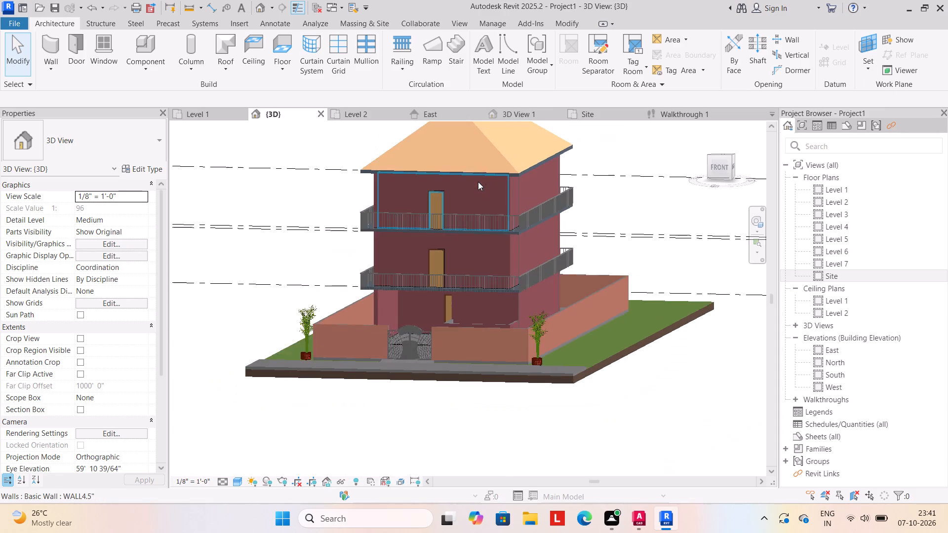
pyautogui.scroll(-2, 478, 182)
pyautogui.scroll(11, 478, 168)
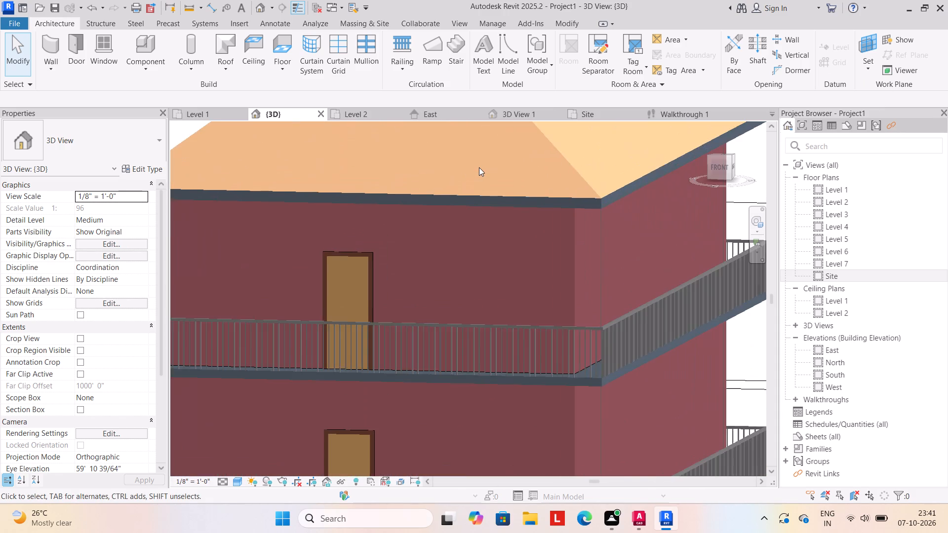
pyautogui.scroll(-16, 479, 166)
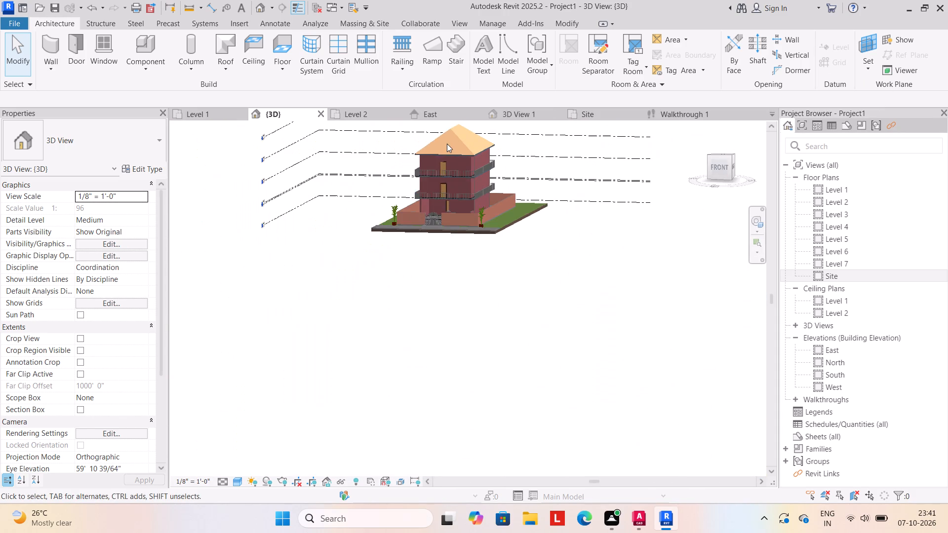
pyautogui.scroll(1, 447, 144)
pyautogui.moveTo(430, 174); pyautogui.dragTo(407, 260, button='middle')
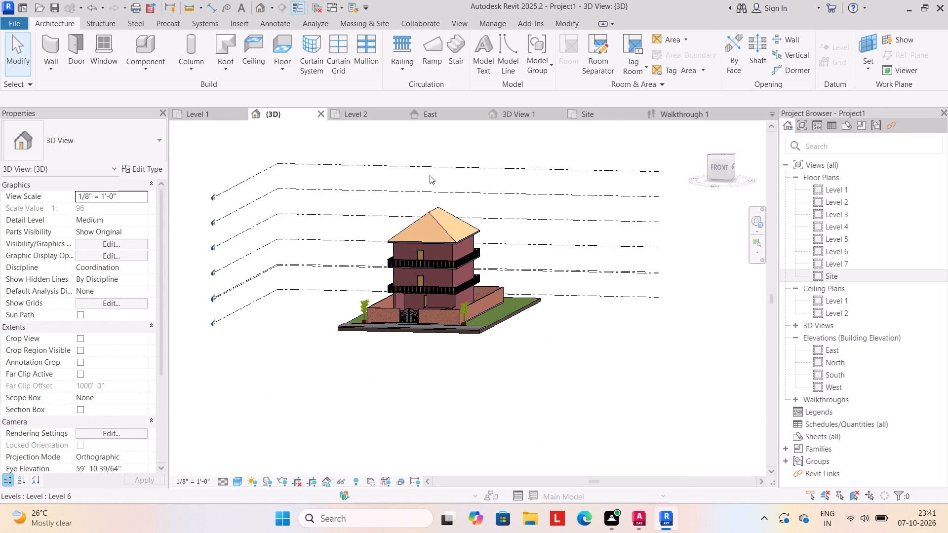
# Inspect the upper balcony railing's handrail and balusters close up, and view them with the whole house.
pyautogui.scroll(6, 433, 261)
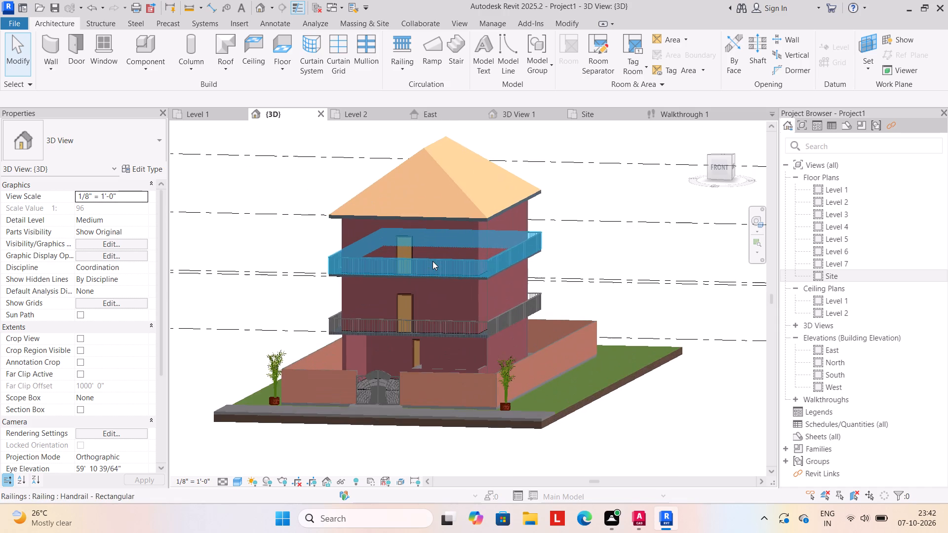
pyautogui.scroll(8, 435, 261)
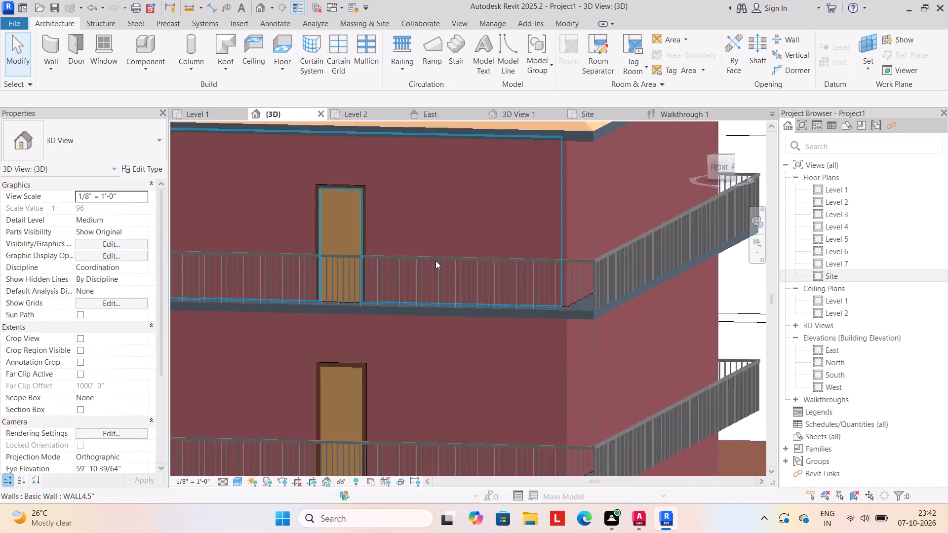
pyautogui.scroll(6, 435, 261)
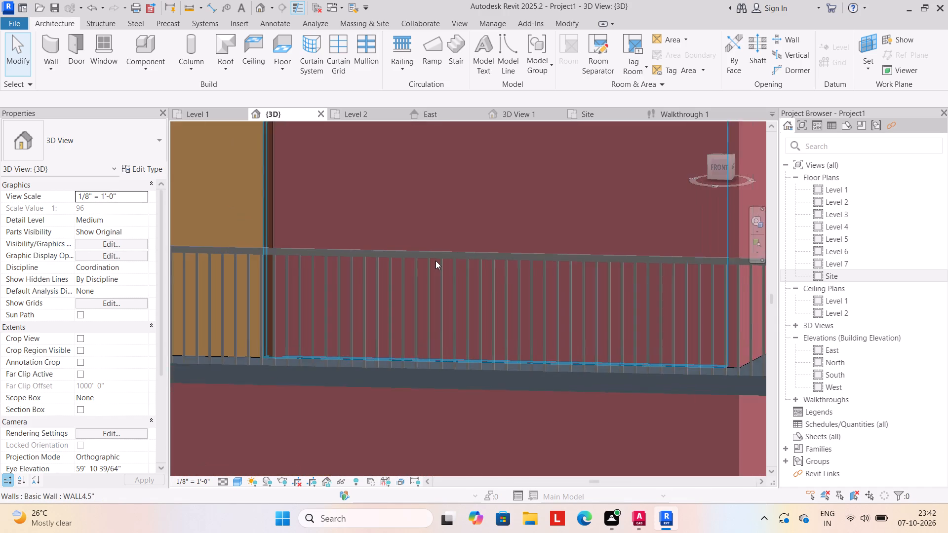
pyautogui.scroll(7, 435, 261)
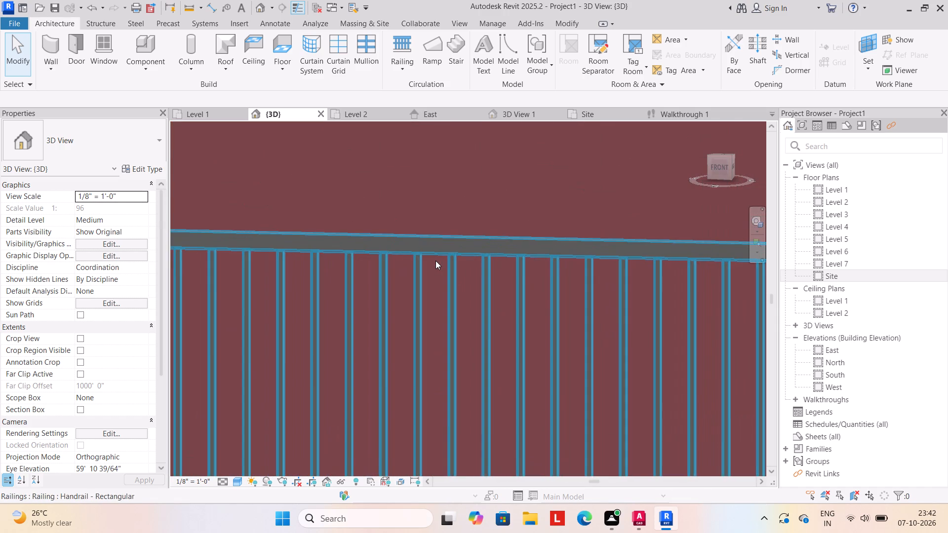
pyautogui.scroll(-14, 435, 261)
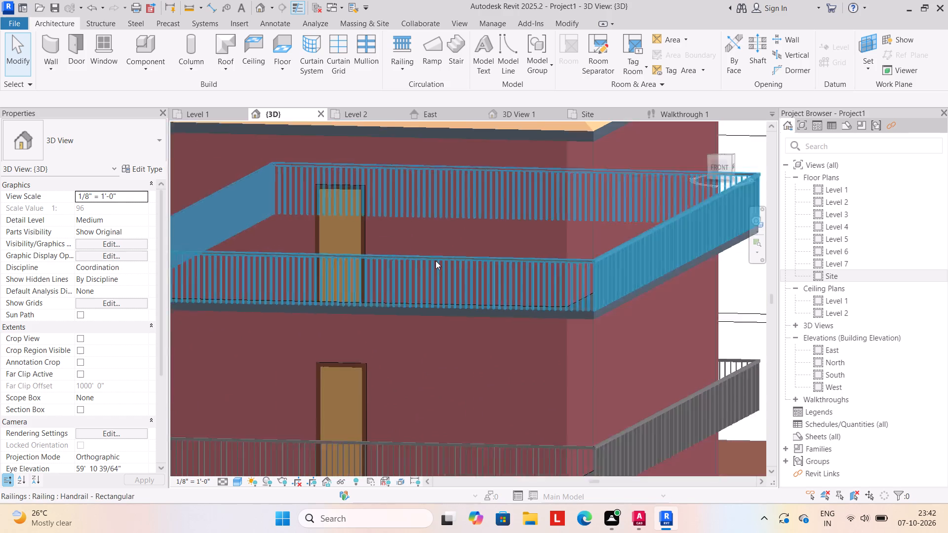
pyautogui.scroll(-6, 439, 257)
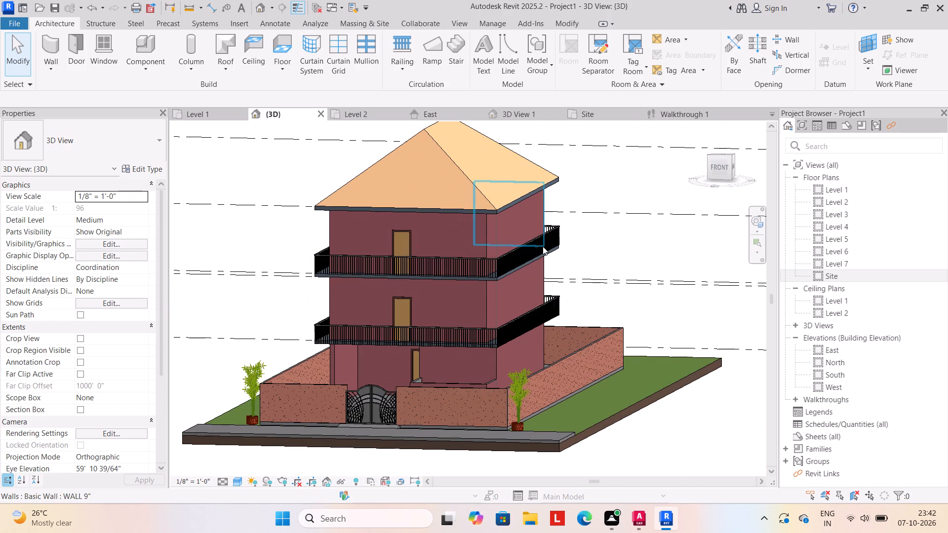
# Inspect the front wall's brick surface, the balconies and the roof edge close up, and view them with the upper storeys.
pyautogui.scroll(2, 448, 303)
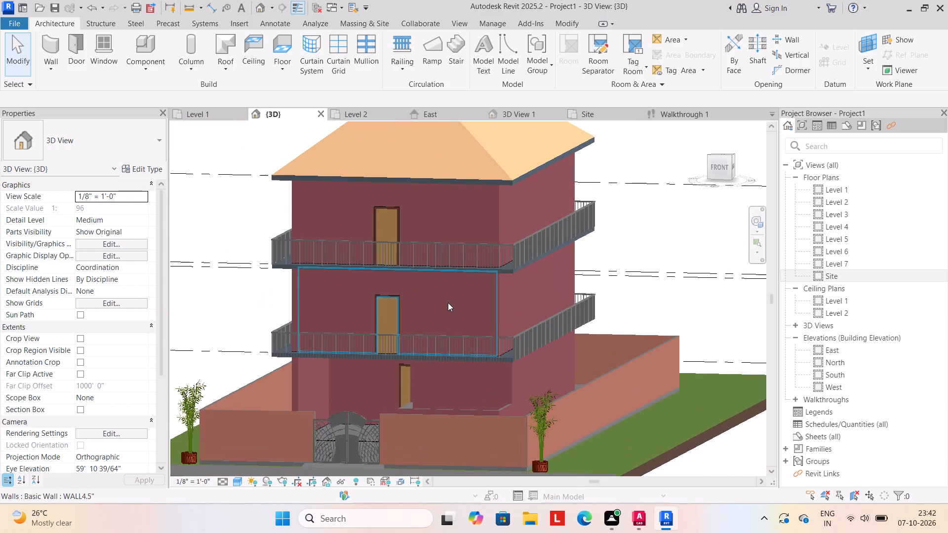
pyautogui.scroll(4, 449, 299)
pyautogui.moveTo(450, 298); pyautogui.dragTo(454, 298, button='middle')
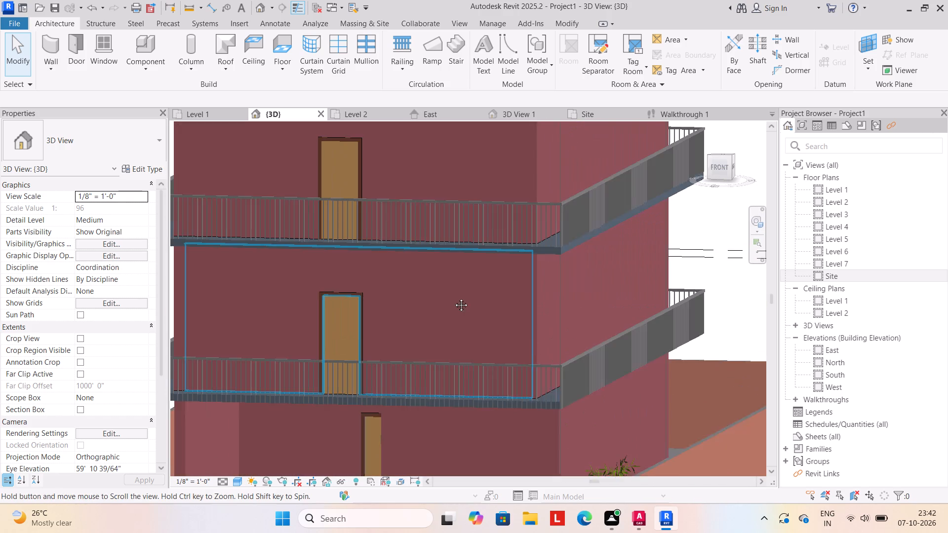
pyautogui.moveTo(454, 298); pyautogui.dragTo(513, 307, button='middle')
pyautogui.scroll(4, 513, 307)
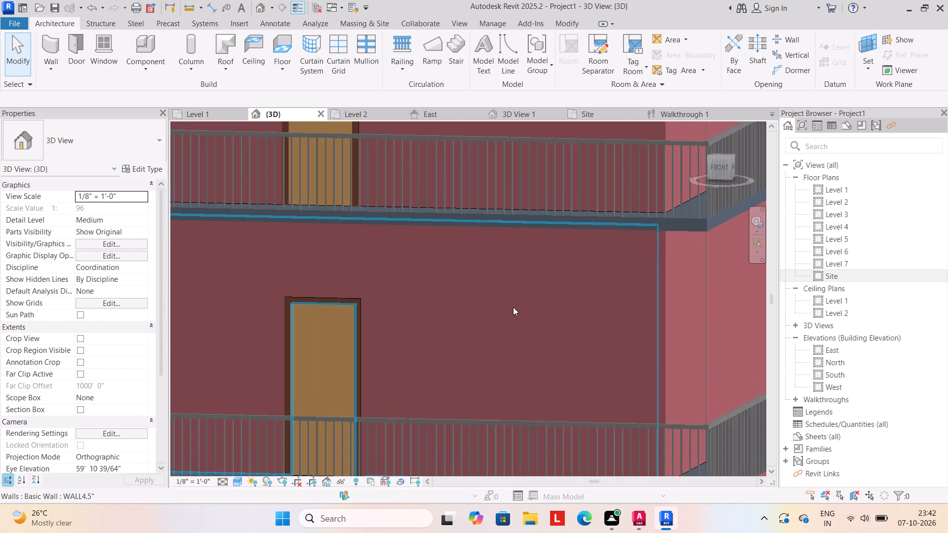
pyautogui.scroll(3, 513, 307)
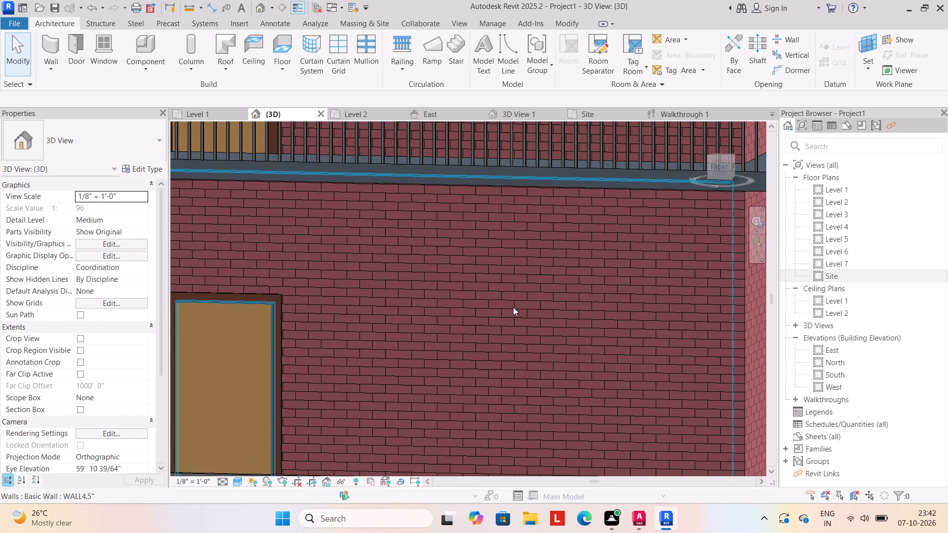
pyautogui.scroll(7, 513, 307)
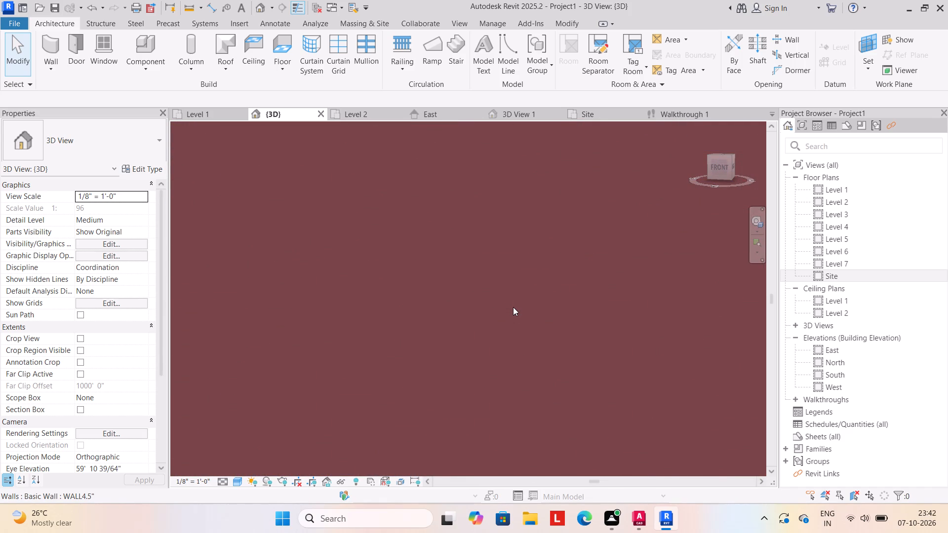
pyautogui.scroll(4, 513, 307)
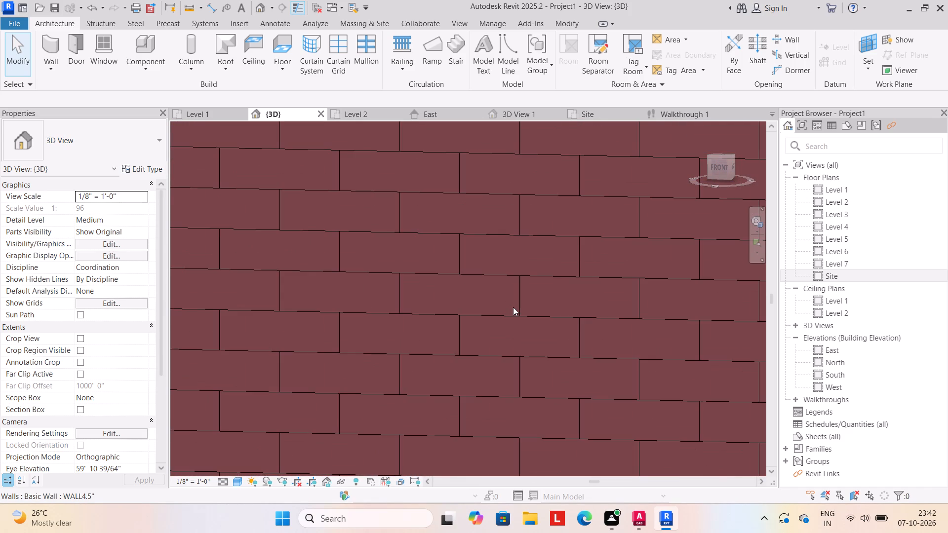
pyautogui.scroll(-7, 513, 307)
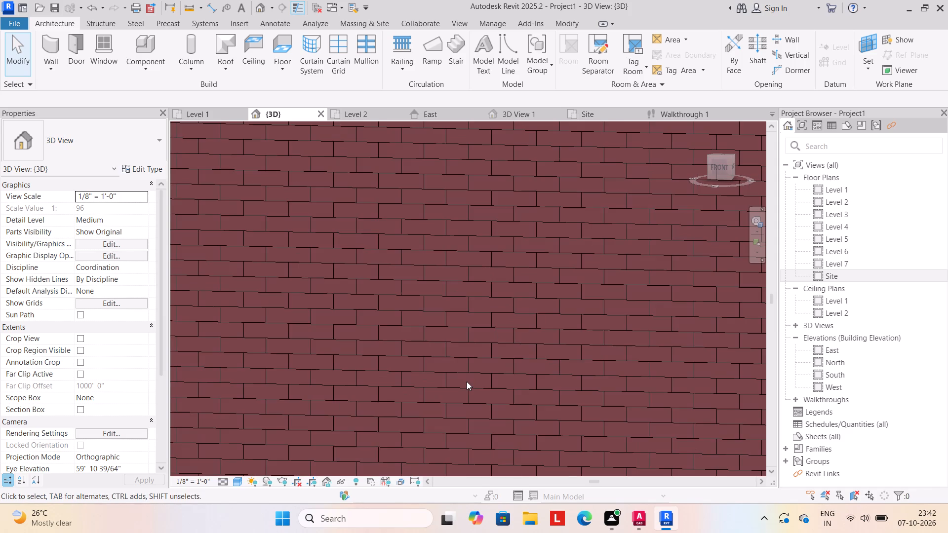
pyautogui.scroll(-12, 461, 428)
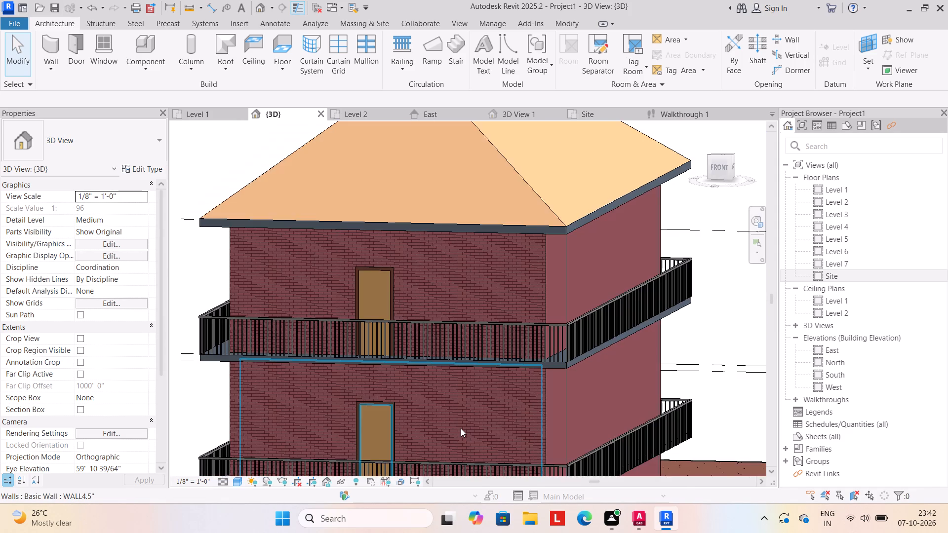
pyautogui.scroll(-5, 461, 428)
pyautogui.scroll(4, 461, 428)
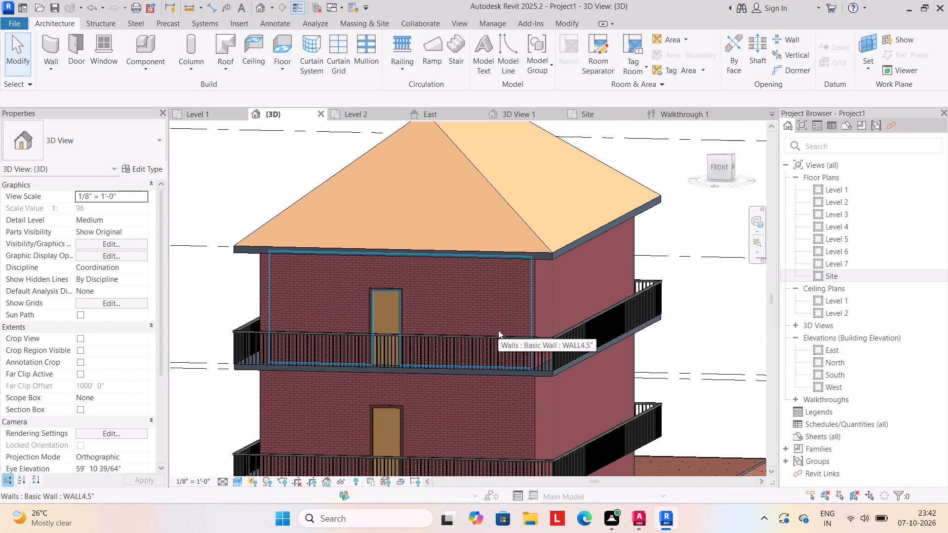
pyautogui.scroll(-2, 499, 336)
pyautogui.moveTo(474, 370); pyautogui.dragTo(490, 337, button='middle')
pyautogui.scroll(1, 490, 336)
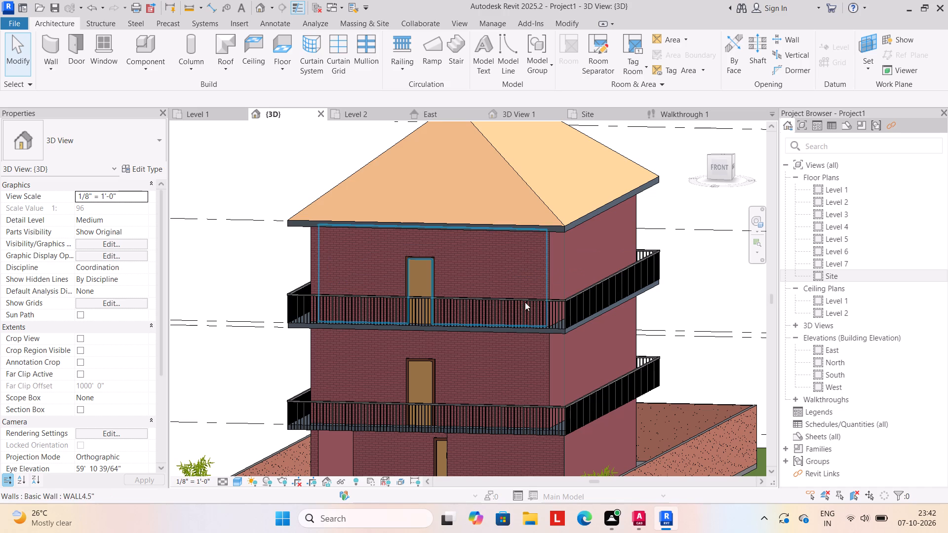
pyautogui.scroll(4, 552, 215)
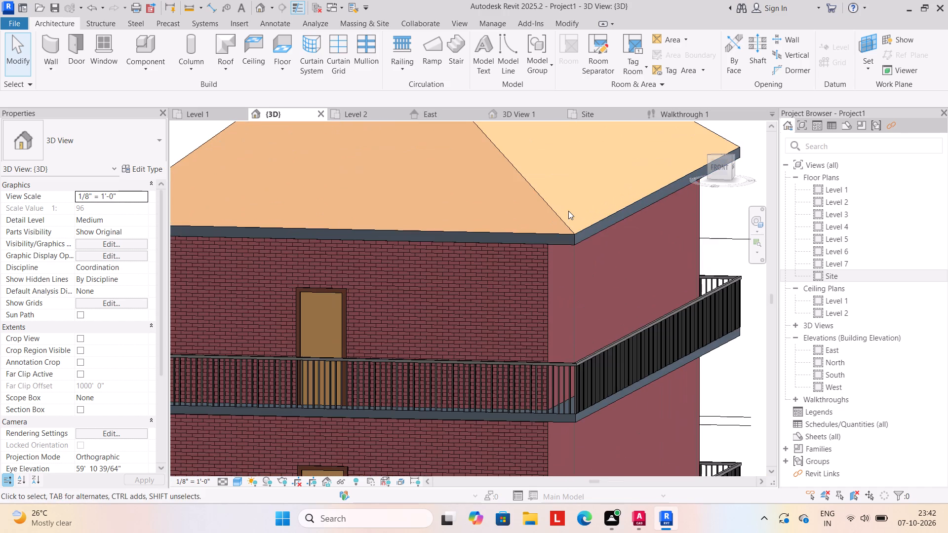
pyautogui.scroll(-3, 563, 213)
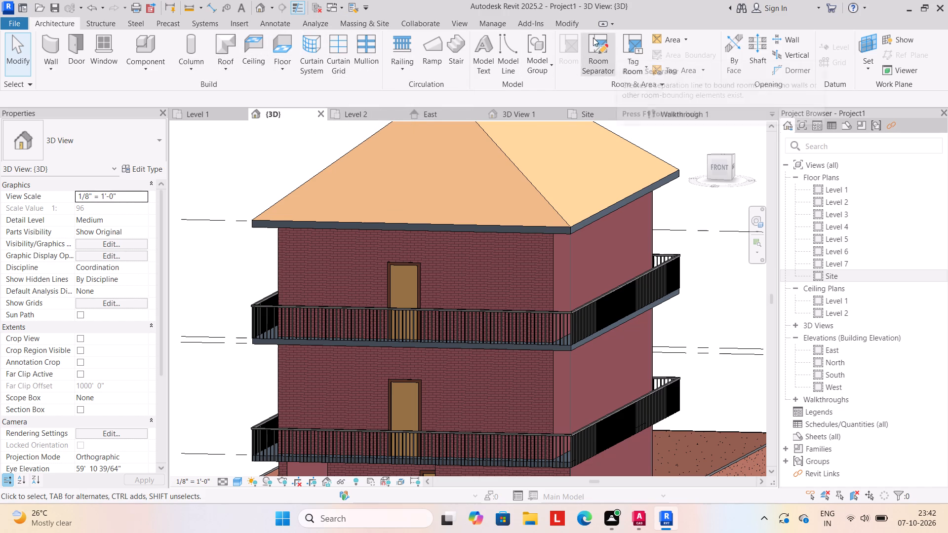
# Paint the front edge face of the roof with the project material "sheets".
pyautogui.click(572, 24)
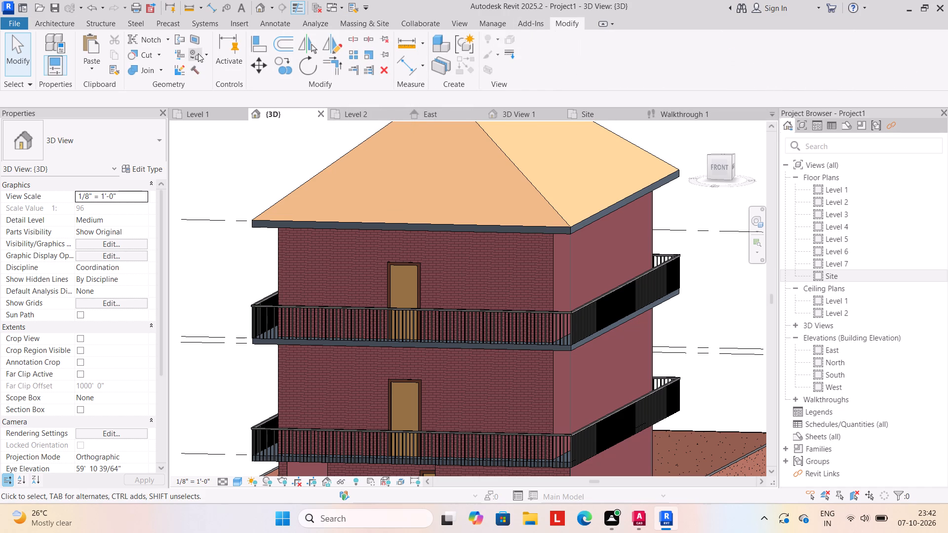
pyautogui.click(202, 50)
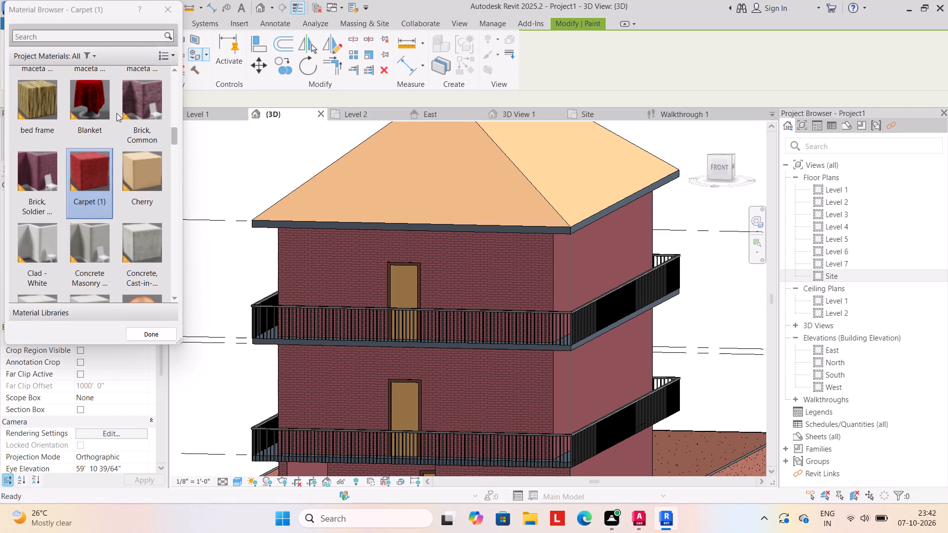
pyautogui.scroll(-1, 111, 120)
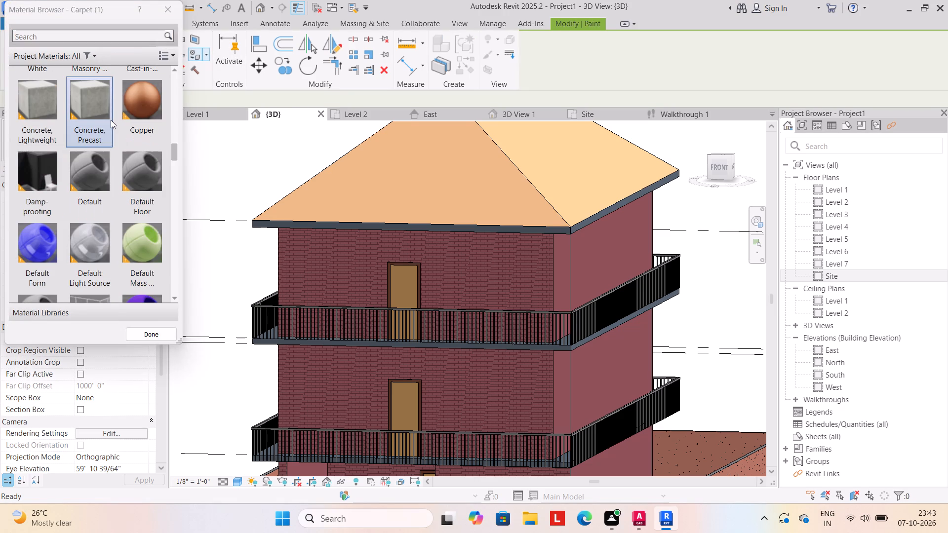
pyautogui.scroll(3, 111, 120)
pyautogui.scroll(-7, 111, 120)
pyautogui.scroll(2, 111, 120)
pyautogui.scroll(-5, 110, 121)
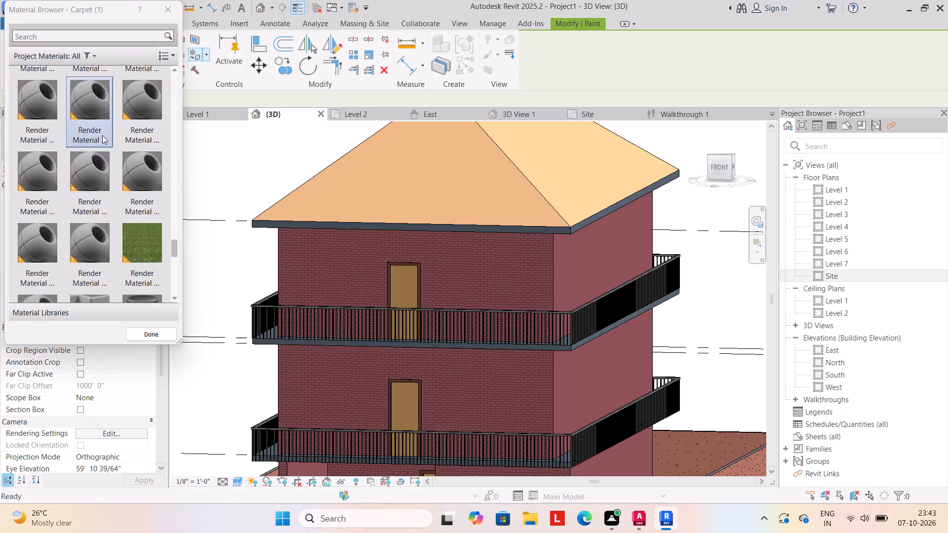
pyautogui.scroll(-6, 102, 136)
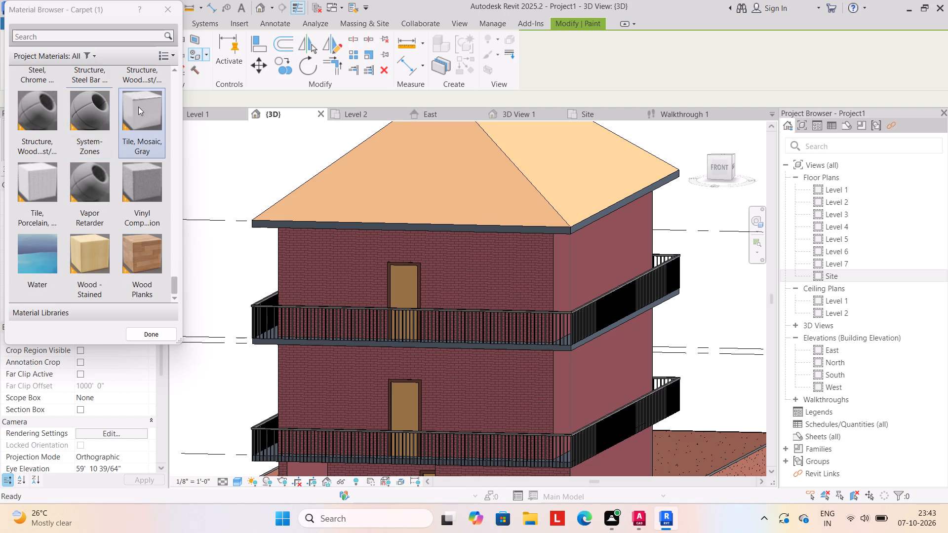
pyautogui.scroll(-10, 138, 110)
pyautogui.scroll(-4, 81, 122)
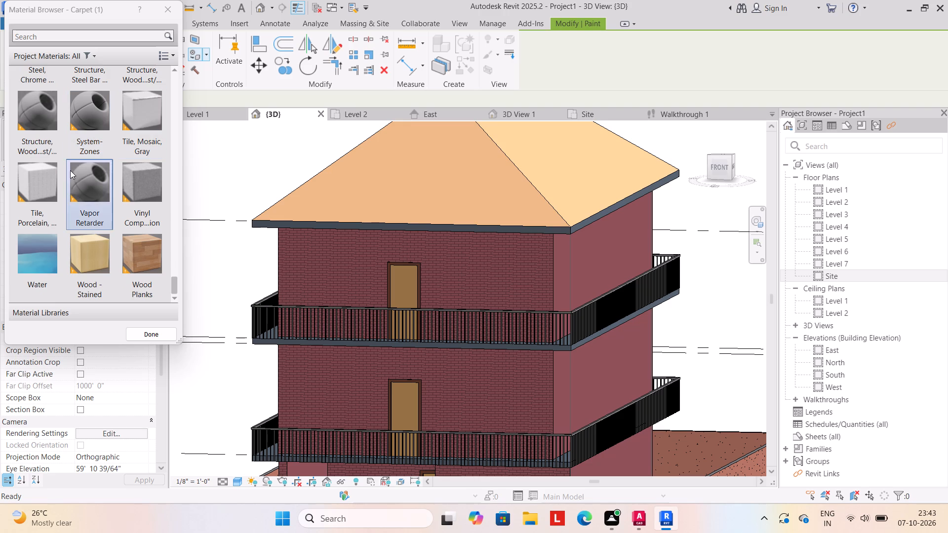
pyautogui.scroll(3, 125, 161)
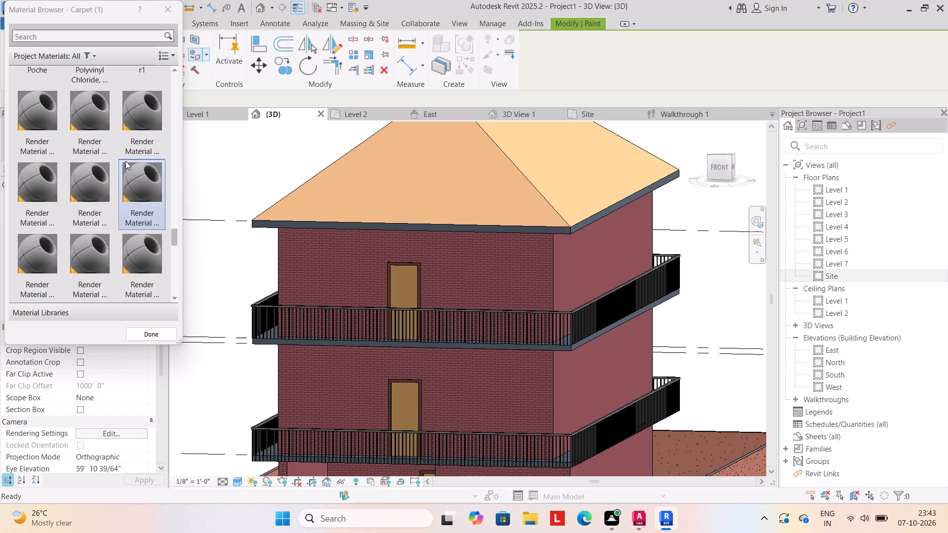
pyautogui.scroll(-2, 125, 161)
pyautogui.scroll(1, 125, 161)
pyautogui.scroll(-1, 125, 161)
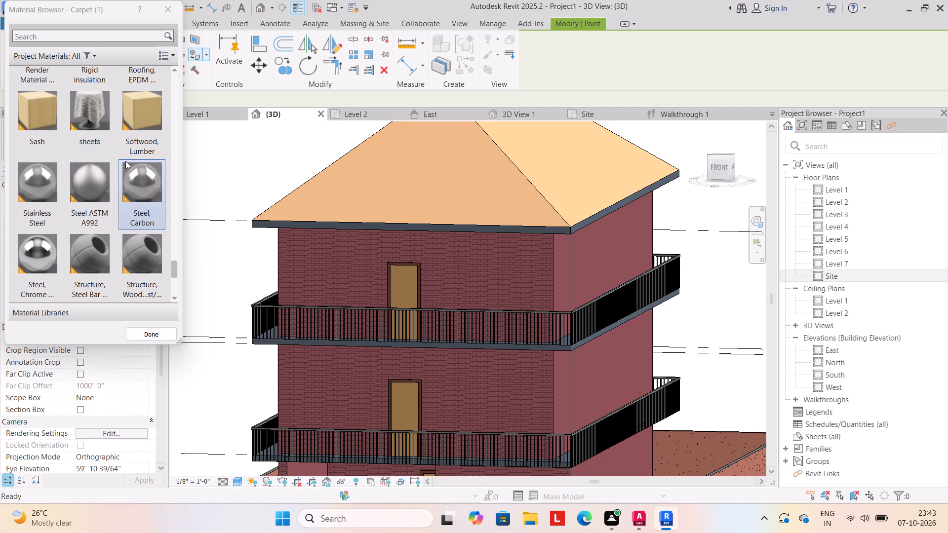
pyautogui.click(91, 104)
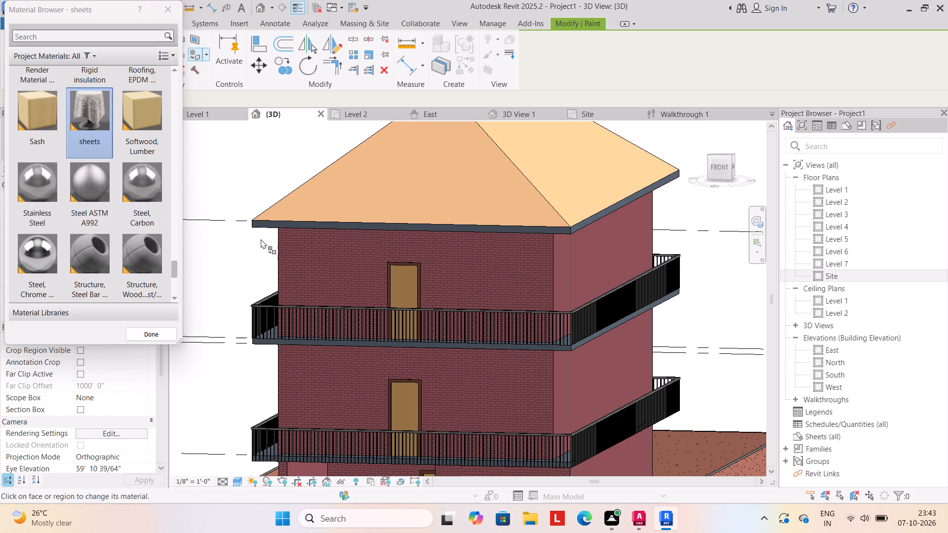
pyautogui.scroll(4, 317, 220)
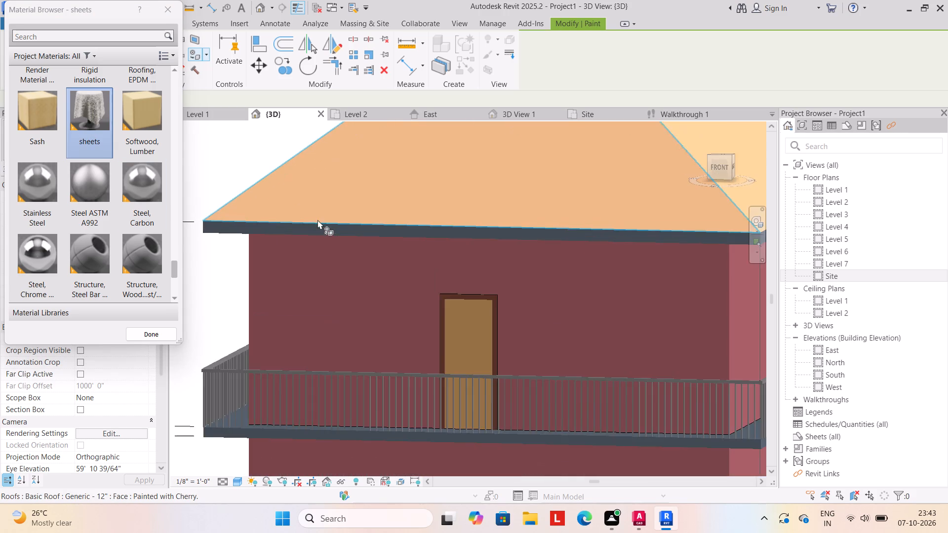
pyautogui.scroll(3, 317, 220)
pyautogui.click(312, 231)
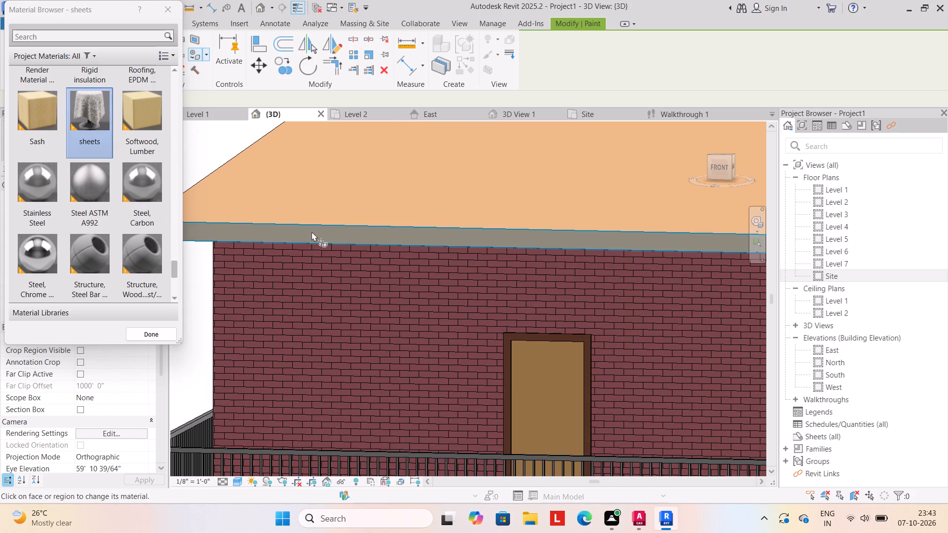
# Paint the roof's edge face on the right side of the house with the sheets material.
pyautogui.scroll(-10, 313, 237)
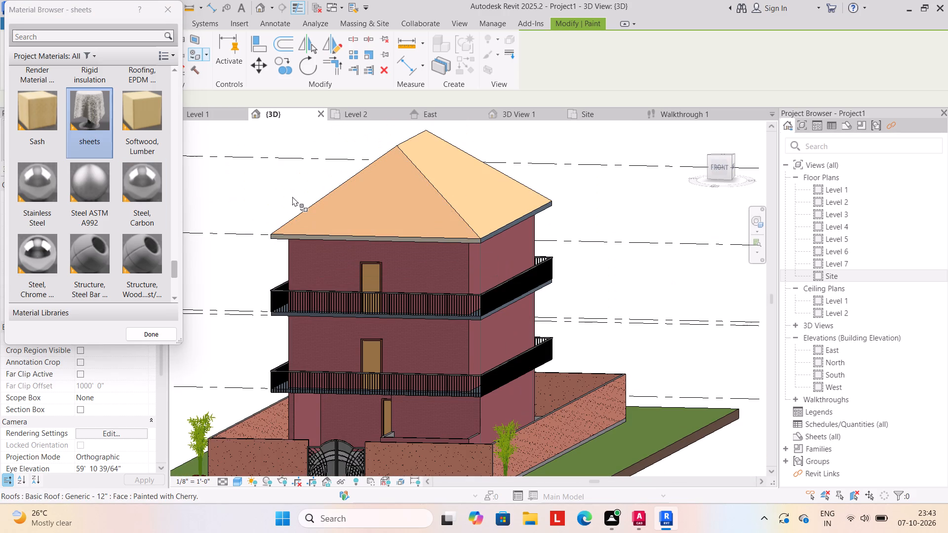
pyautogui.keyDown('shift'); pyautogui.moveTo(357, 333); pyautogui.dragTo(344, 331, button='middle'); pyautogui.keyUp('shift')
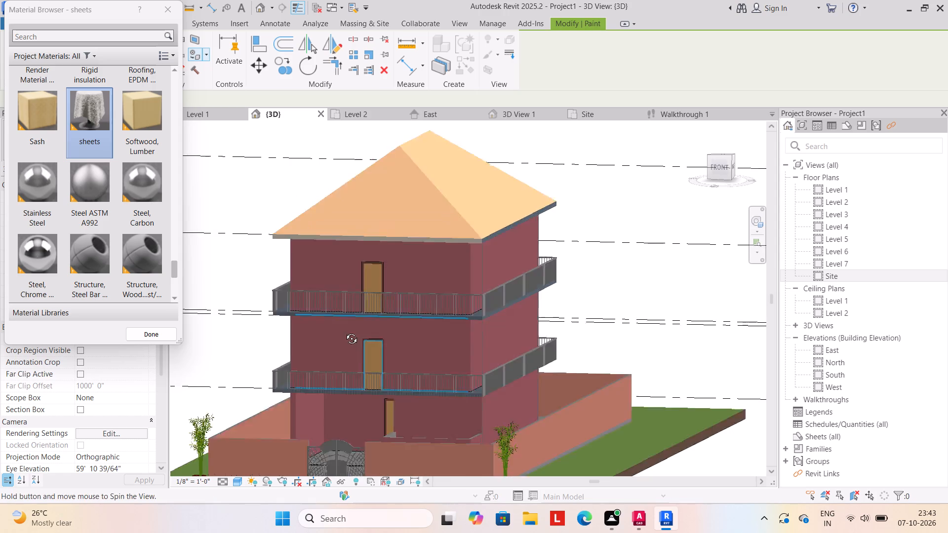
pyautogui.keyDown('shift'); pyautogui.moveTo(344, 331); pyautogui.dragTo(299, 319, button='middle'); pyautogui.keyUp('shift')
pyautogui.scroll(5, 652, 227)
pyautogui.middleClick(652, 227)
pyautogui.scroll(1, 654, 225)
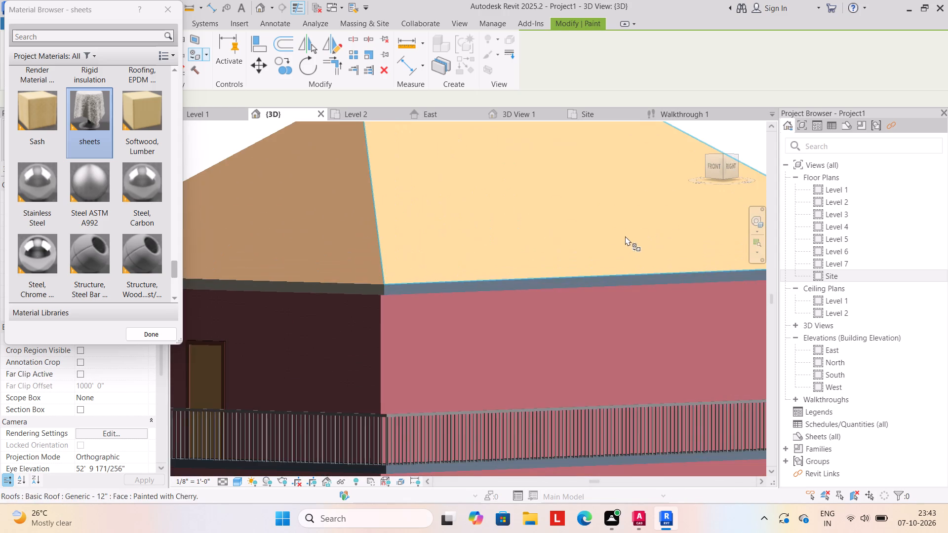
pyautogui.moveTo(615, 232); pyautogui.dragTo(517, 200, button='middle')
pyautogui.scroll(5, 553, 244)
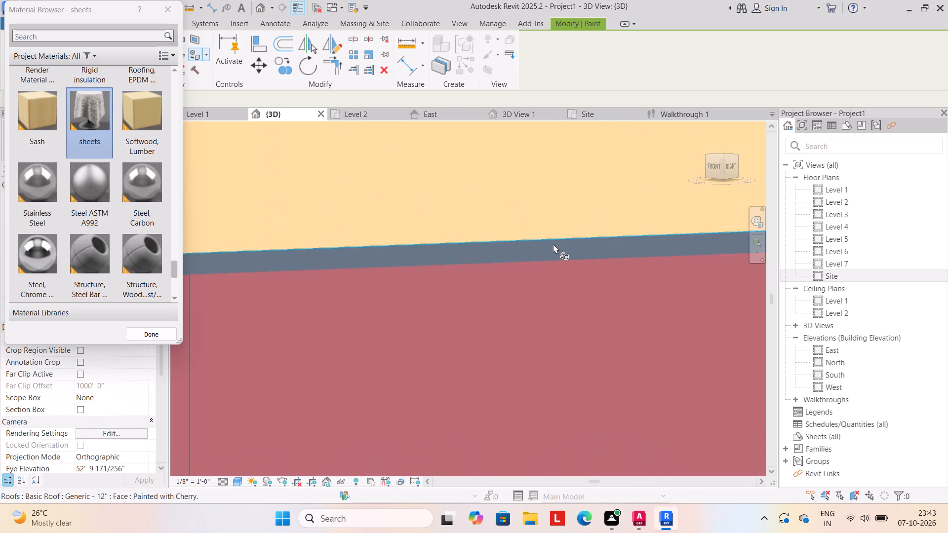
pyautogui.click(546, 247)
# Paint the roof's edge face at the back of the house with the sheets material.
pyautogui.scroll(-12, 558, 272)
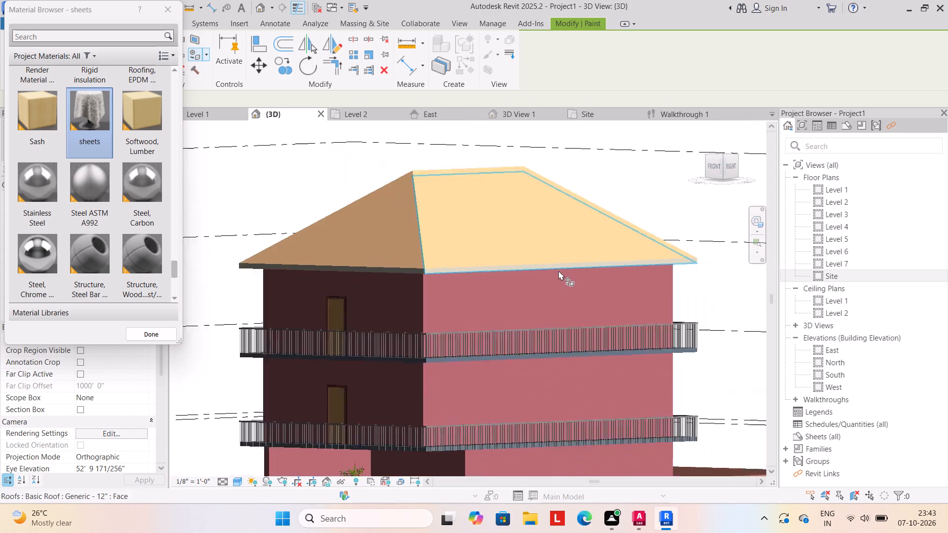
pyautogui.keyDown('shift'); pyautogui.moveTo(626, 292); pyautogui.dragTo(492, 294, button='middle'); pyautogui.keyUp('shift')
pyautogui.scroll(-2, 492, 294)
pyautogui.moveTo(486, 287); pyautogui.dragTo(454, 219, button='middle')
pyautogui.keyDown('shift'); pyautogui.scroll(1, 454, 219); pyautogui.keyUp('shift')
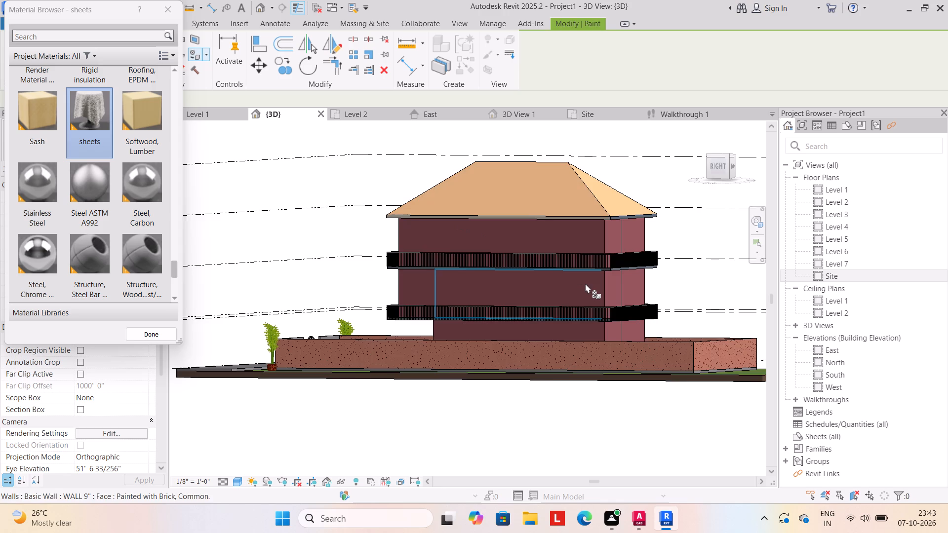
pyautogui.keyDown('shift'); pyautogui.moveTo(585, 283); pyautogui.dragTo(439, 277, button='middle'); pyautogui.keyUp('shift')
pyautogui.scroll(1, 428, 266)
pyautogui.moveTo(309, 214); pyautogui.dragTo(370, 229, button='middle')
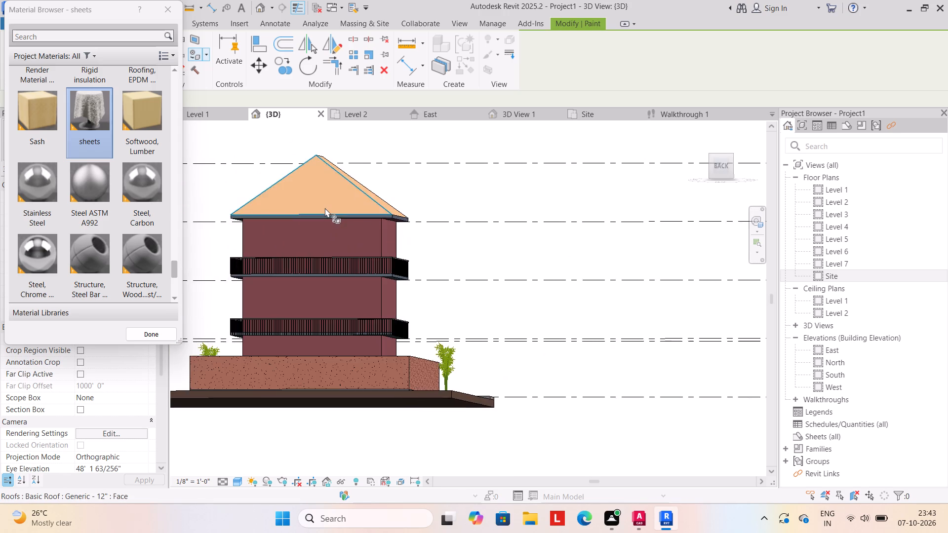
pyautogui.scroll(10, 325, 205)
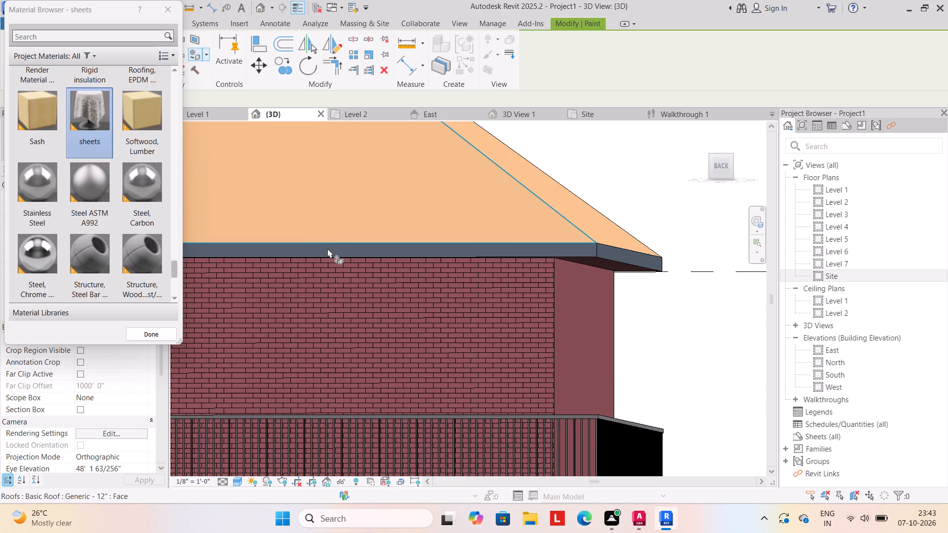
pyautogui.scroll(5, 329, 247)
pyautogui.click(334, 256)
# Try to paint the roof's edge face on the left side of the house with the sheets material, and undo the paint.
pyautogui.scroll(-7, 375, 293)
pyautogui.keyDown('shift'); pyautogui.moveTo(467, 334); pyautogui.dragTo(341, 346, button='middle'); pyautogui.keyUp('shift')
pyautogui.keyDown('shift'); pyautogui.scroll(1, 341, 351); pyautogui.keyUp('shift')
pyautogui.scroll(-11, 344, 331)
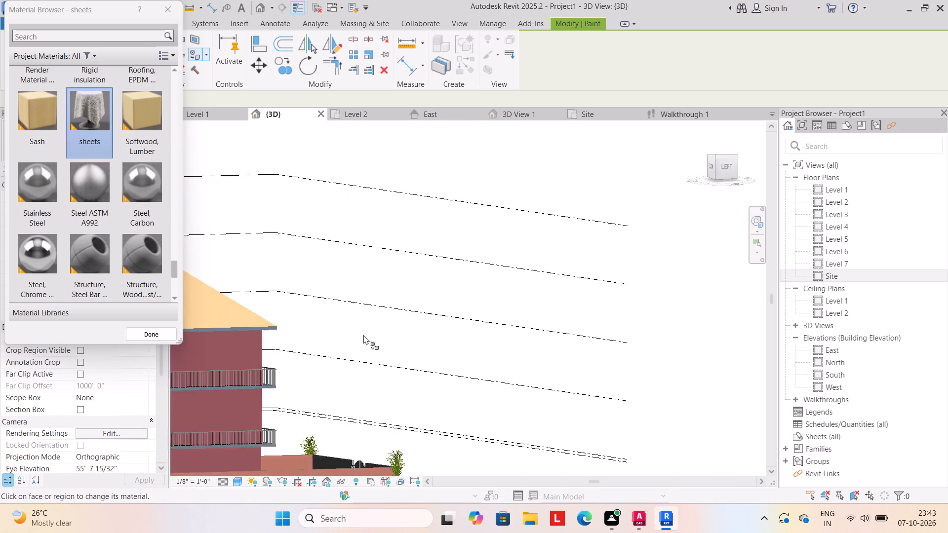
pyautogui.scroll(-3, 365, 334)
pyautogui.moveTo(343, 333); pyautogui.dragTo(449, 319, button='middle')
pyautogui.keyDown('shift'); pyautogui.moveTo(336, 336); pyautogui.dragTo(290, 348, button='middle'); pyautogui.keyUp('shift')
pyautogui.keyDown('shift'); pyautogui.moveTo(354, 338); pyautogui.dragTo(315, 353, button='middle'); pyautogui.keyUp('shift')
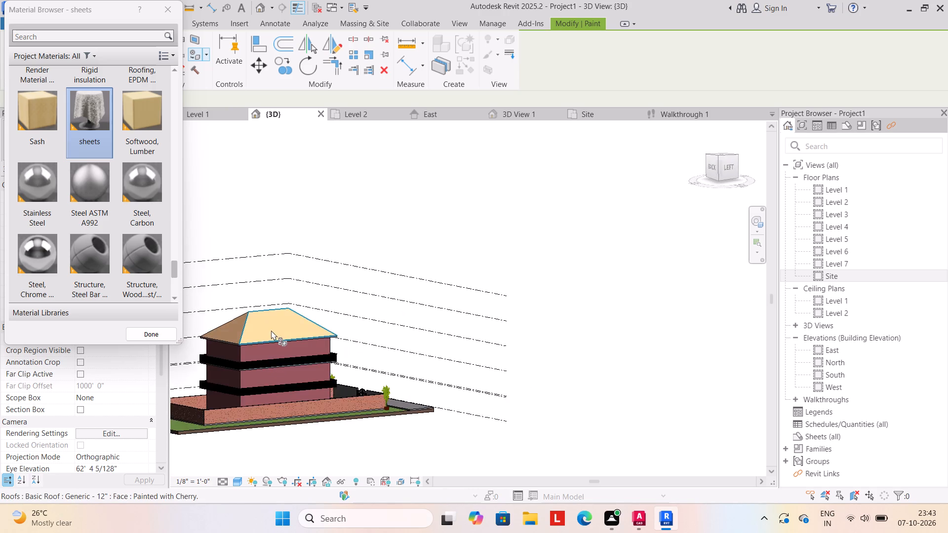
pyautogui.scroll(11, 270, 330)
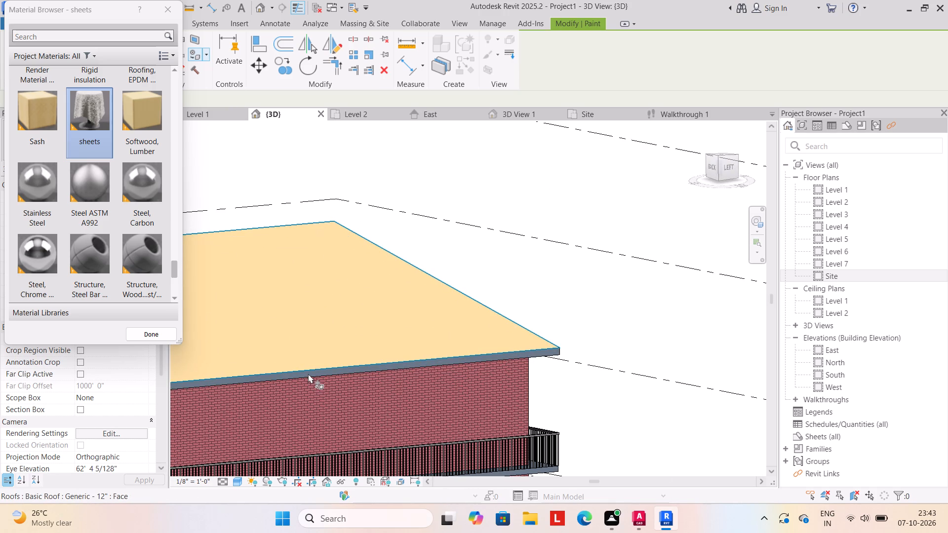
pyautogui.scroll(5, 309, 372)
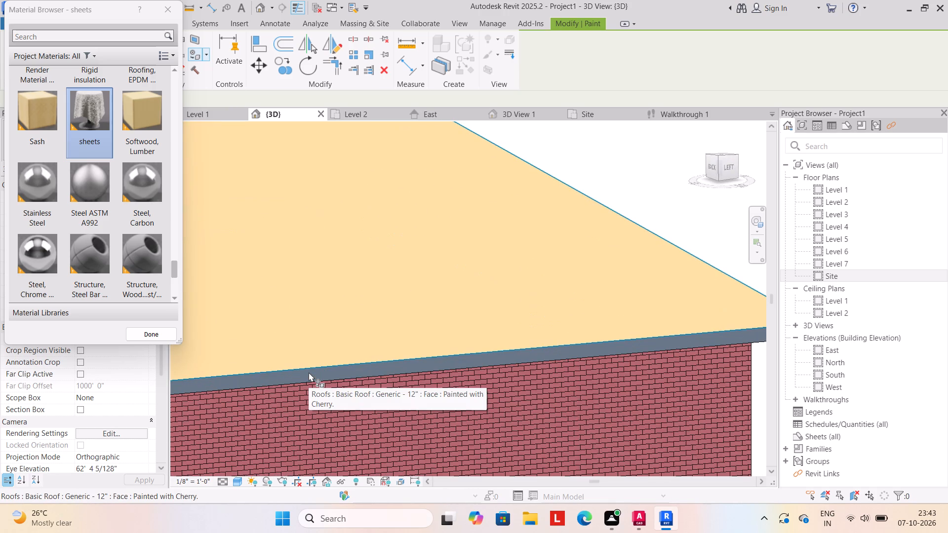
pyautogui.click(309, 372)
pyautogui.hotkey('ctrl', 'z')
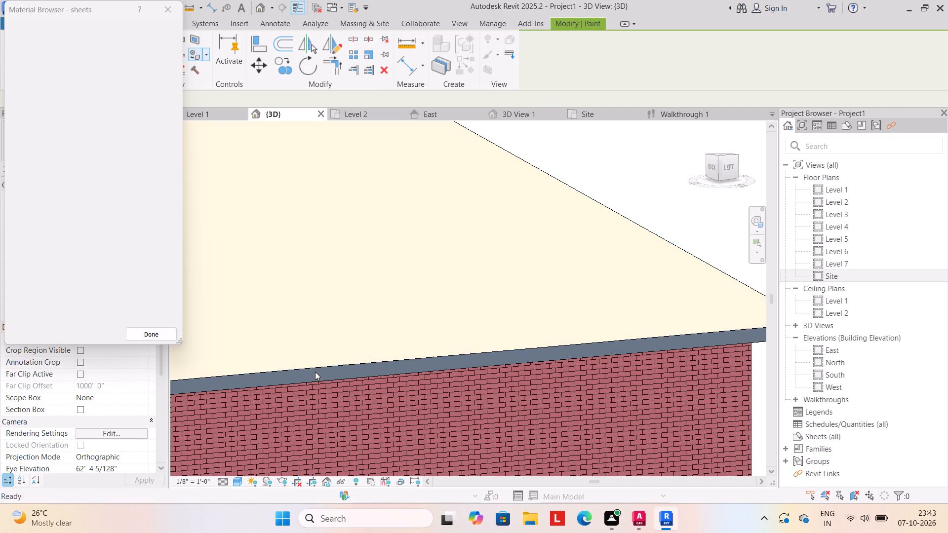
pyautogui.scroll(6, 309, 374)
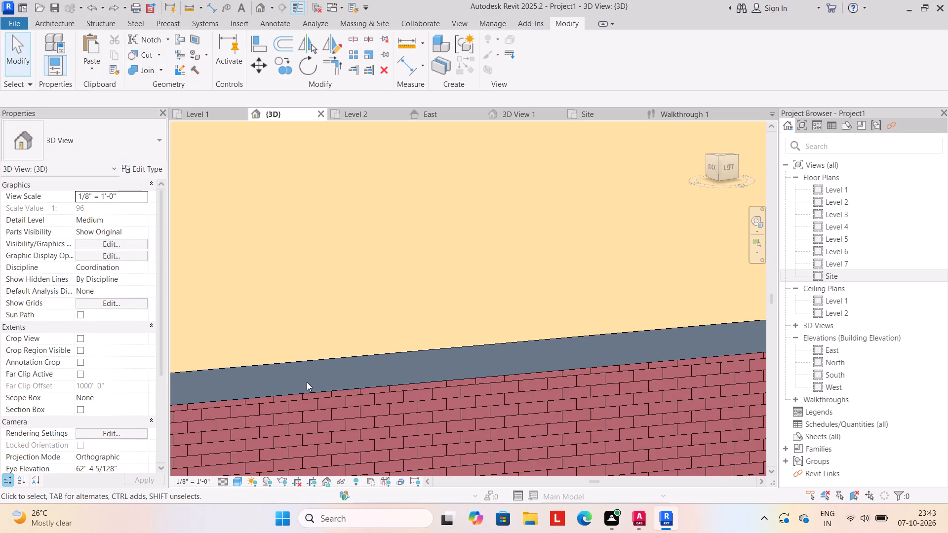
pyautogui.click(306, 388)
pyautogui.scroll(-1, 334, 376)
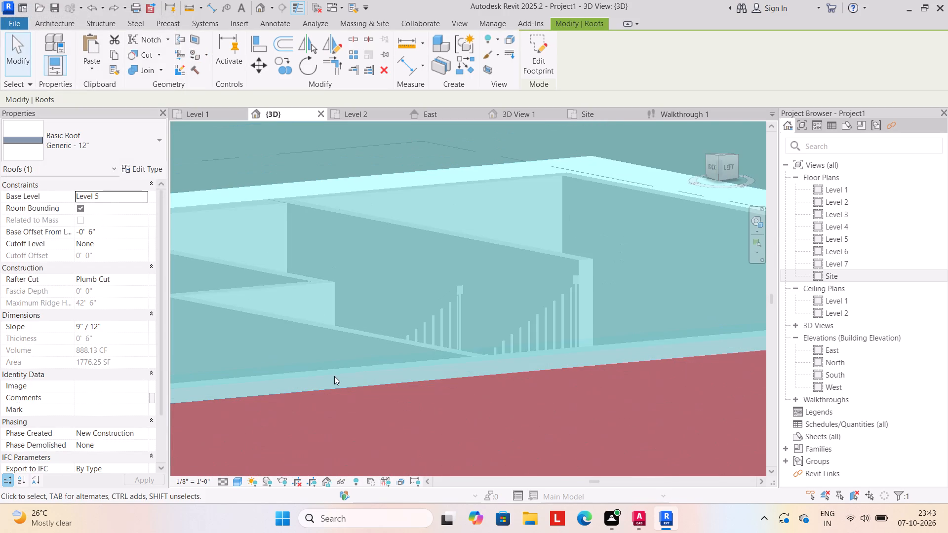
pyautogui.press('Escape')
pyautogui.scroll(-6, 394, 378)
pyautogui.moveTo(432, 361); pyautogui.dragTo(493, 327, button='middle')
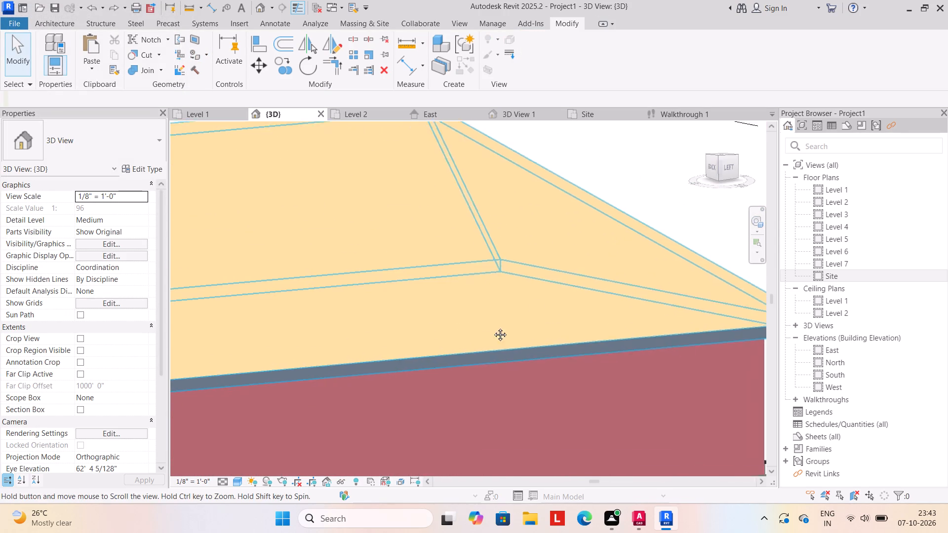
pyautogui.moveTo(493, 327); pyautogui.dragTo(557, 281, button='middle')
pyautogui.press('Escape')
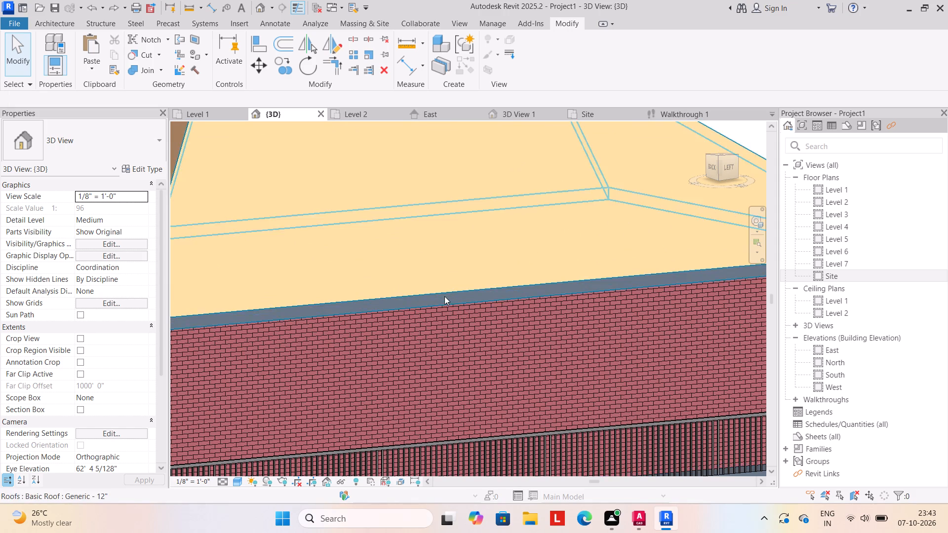
# Paint the roof's edge face on the left side of the house with the project material "sheets".
pyautogui.moveTo(458, 285); pyautogui.dragTo(537, 241, button='middle')
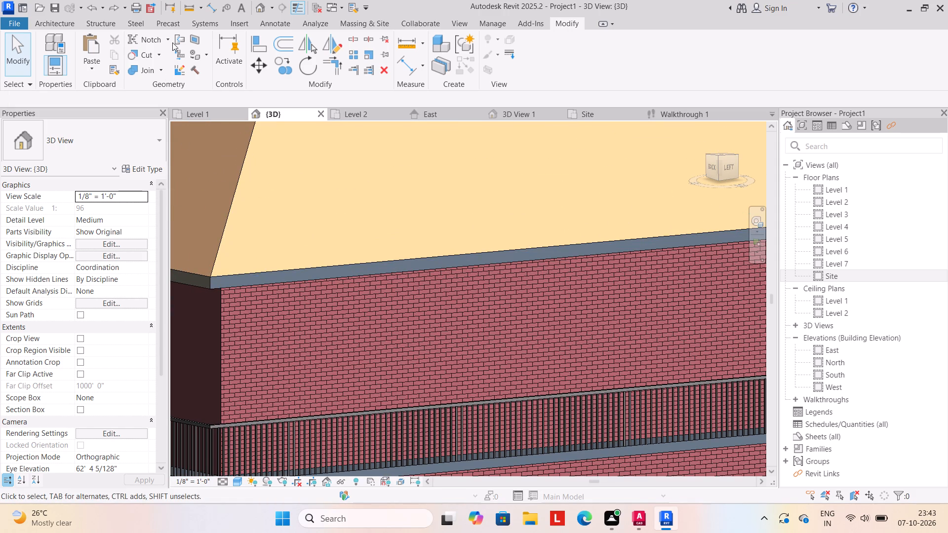
pyautogui.click(204, 55)
pyautogui.click(204, 70)
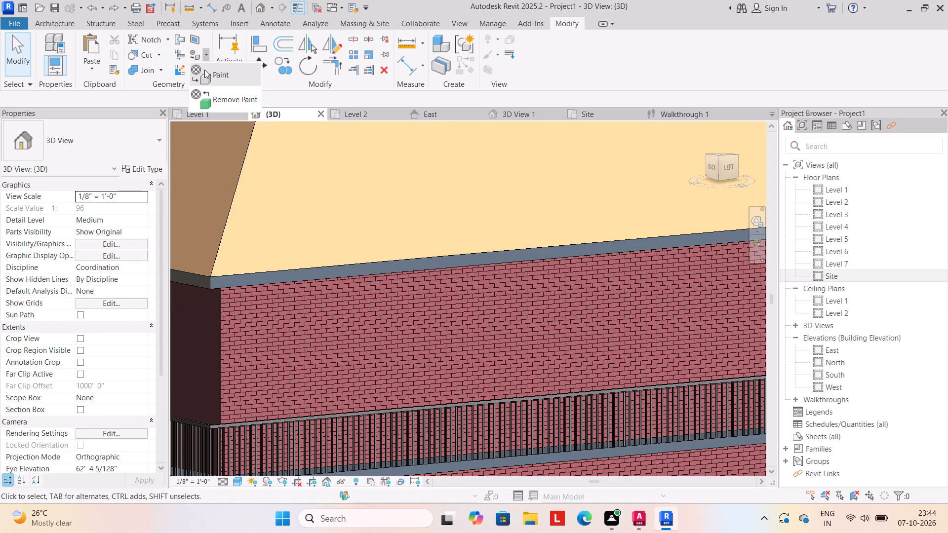
pyautogui.click(574, 149)
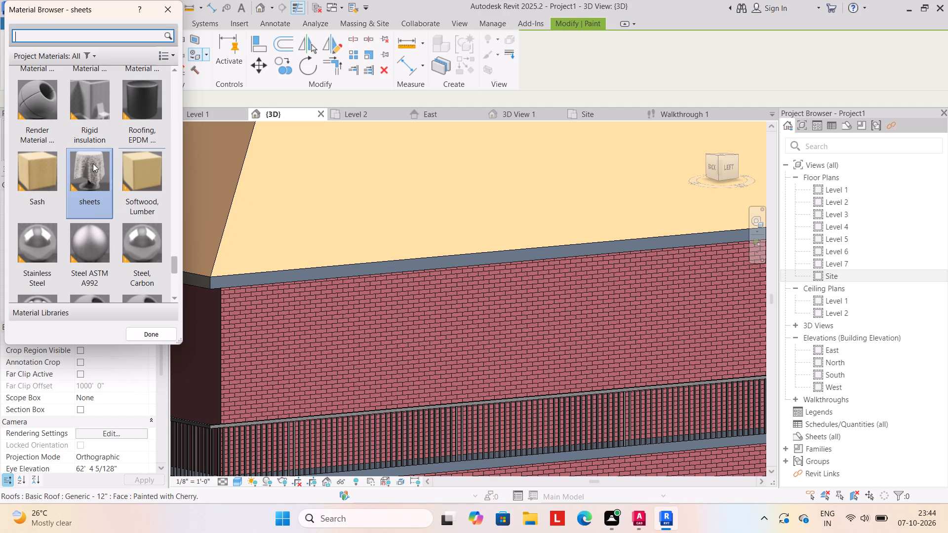
pyautogui.click(92, 163)
pyautogui.scroll(4, 273, 271)
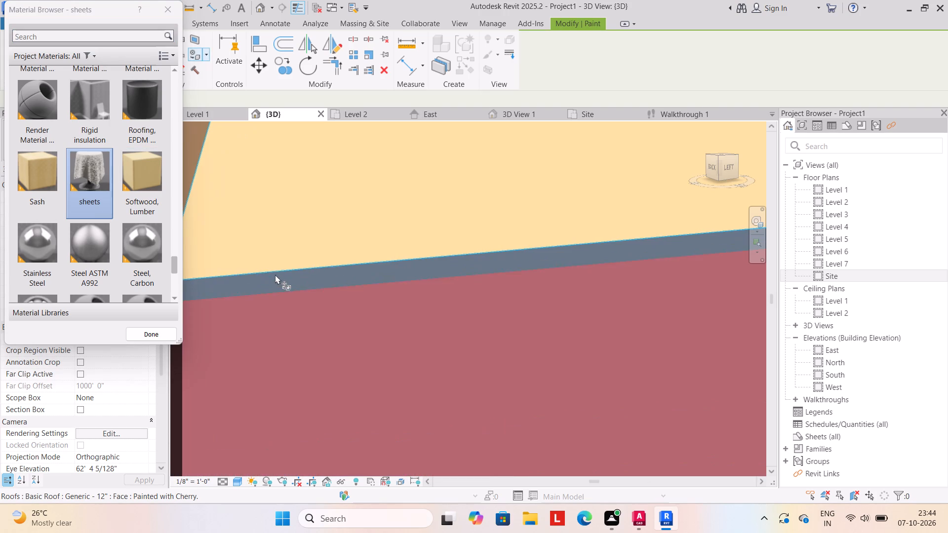
pyautogui.click(282, 283)
# Inspect the roof edges and walls from the left, right and front of the house, and end the Paint command.
pyautogui.scroll(-10, 311, 292)
pyautogui.scroll(-3, 385, 251)
pyautogui.keyDown('shift'); pyautogui.moveTo(566, 334); pyautogui.dragTo(427, 314, button='middle'); pyautogui.keyUp('shift')
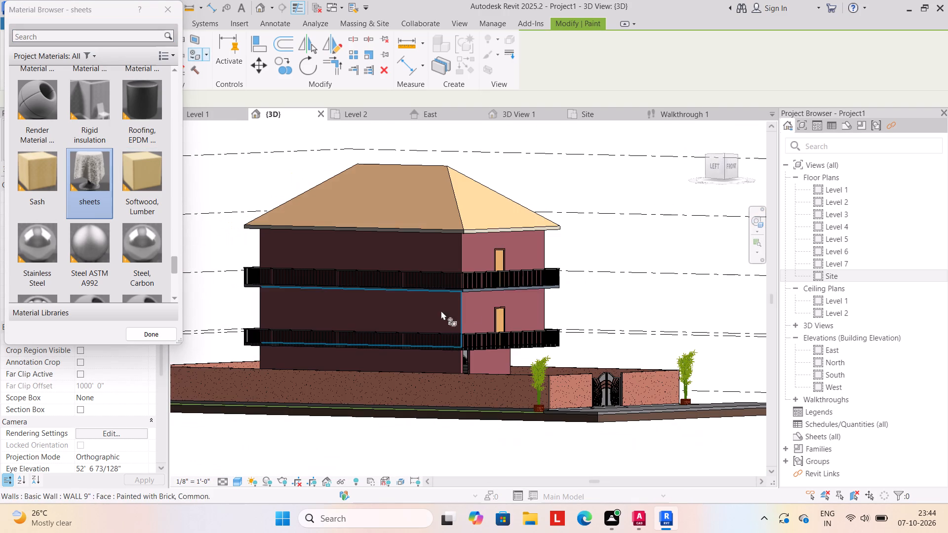
pyautogui.keyDown('shift'); pyautogui.moveTo(664, 359); pyautogui.dragTo(400, 350, button='middle'); pyautogui.keyUp('shift')
pyautogui.scroll(-3, 396, 342)
pyautogui.moveTo(392, 338); pyautogui.dragTo(387, 331, button='middle')
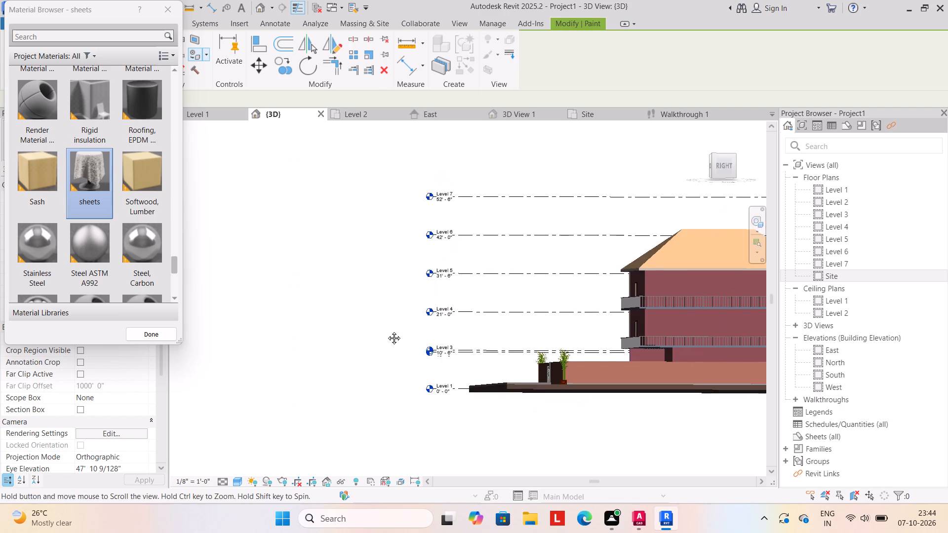
pyautogui.moveTo(387, 331); pyautogui.dragTo(329, 309, button='middle')
pyautogui.keyDown('shift'); pyautogui.scroll(1, 596, 387); pyautogui.keyUp('shift')
pyautogui.keyDown('shift'); pyautogui.moveTo(580, 418); pyautogui.dragTo(571, 442, button='middle'); pyautogui.keyUp('shift')
pyautogui.keyDown('shift'); pyautogui.moveTo(502, 416); pyautogui.dragTo(630, 442, button='middle'); pyautogui.keyUp('shift')
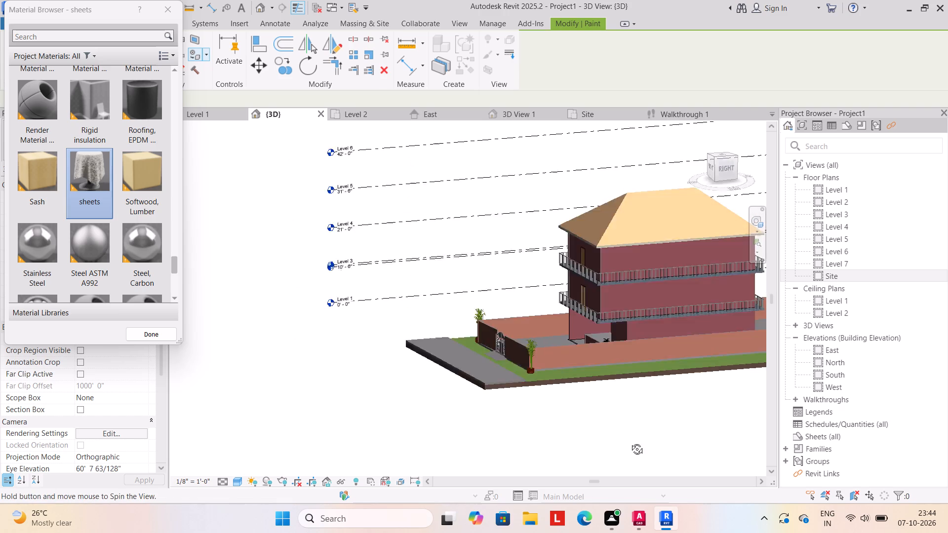
pyautogui.keyDown('shift'); pyautogui.moveTo(630, 442); pyautogui.dragTo(736, 422, button='middle'); pyautogui.keyUp('shift')
pyautogui.keyDown('shift'); pyautogui.moveTo(547, 394); pyautogui.dragTo(511, 386, button='middle'); pyautogui.keyUp('shift')
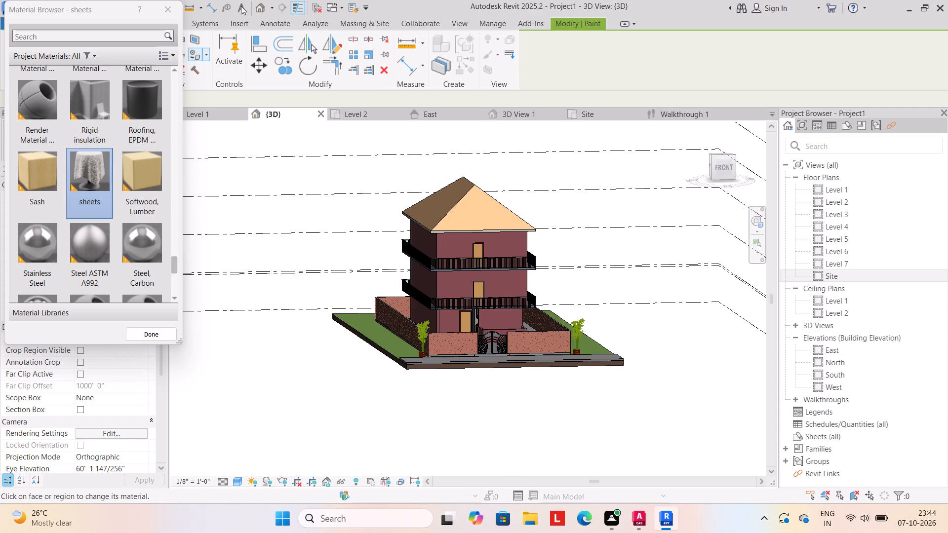
pyautogui.click(163, 2)
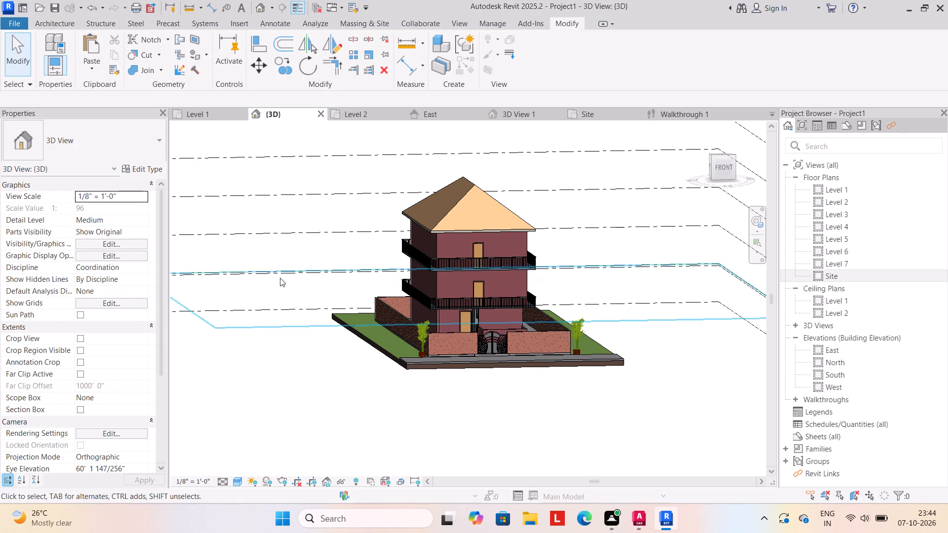
# Examine the front of the house, its balconies, the boundary wall, the entrance gate and the road, both close up and as a whole.
pyautogui.scroll(4, 517, 399)
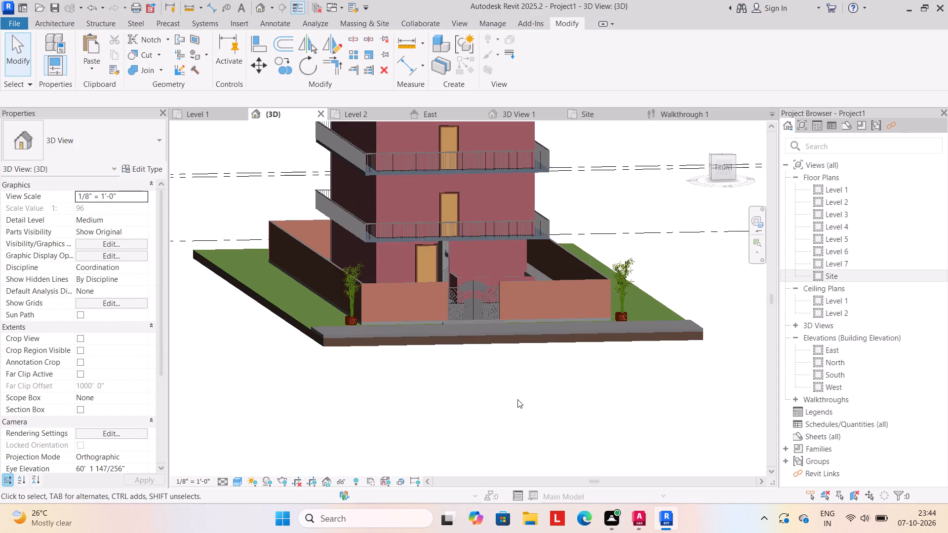
pyautogui.scroll(3, 518, 399)
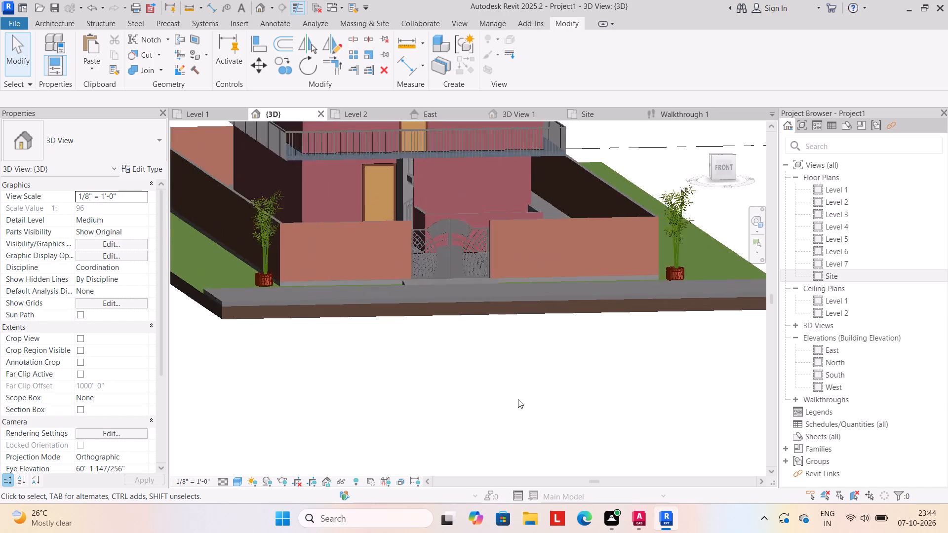
pyautogui.scroll(1, 518, 399)
pyautogui.scroll(-3, 518, 399)
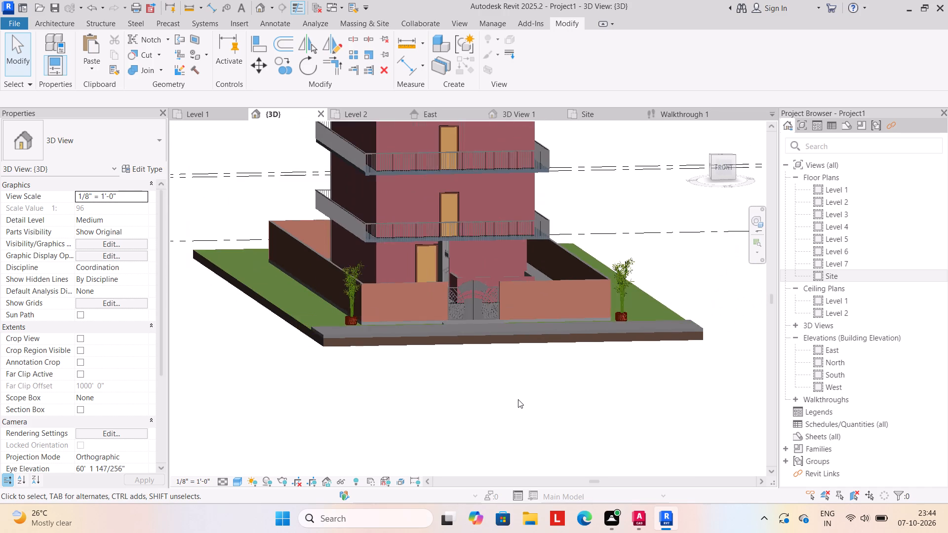
pyautogui.scroll(-2, 518, 399)
pyautogui.scroll(5, 518, 399)
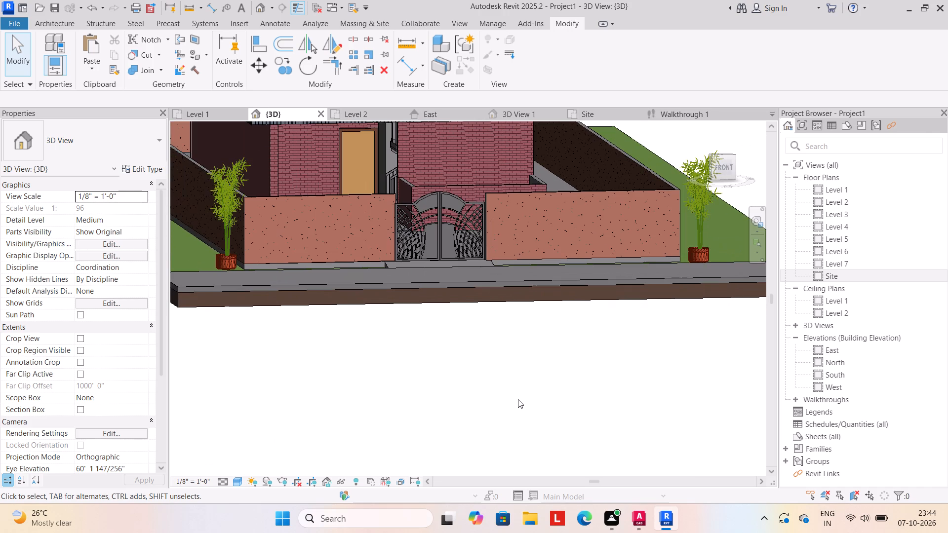
pyautogui.scroll(5, 518, 399)
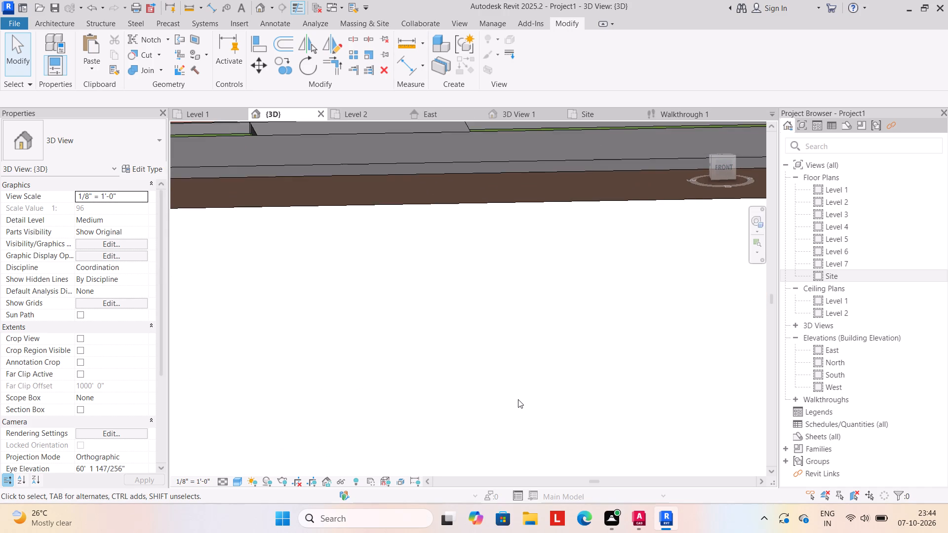
pyautogui.scroll(-6, 518, 399)
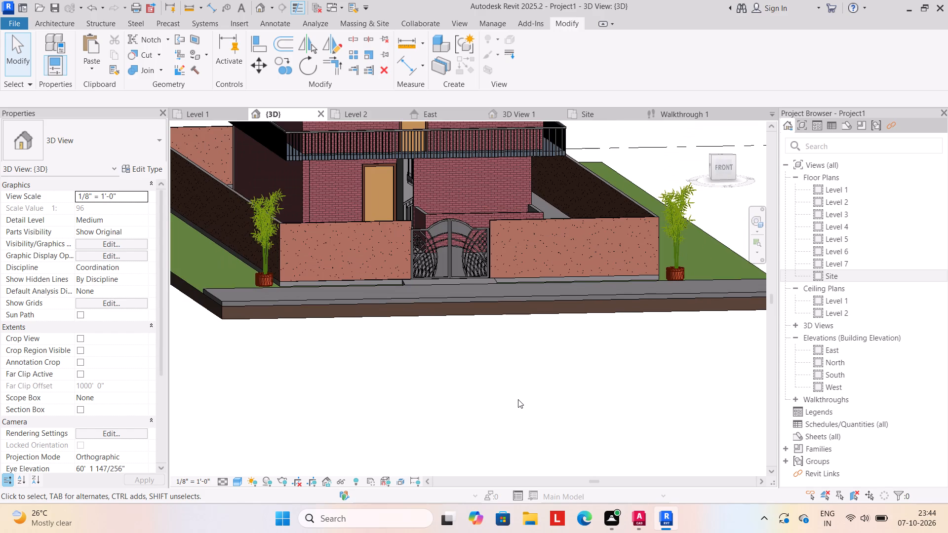
pyautogui.scroll(-6, 518, 399)
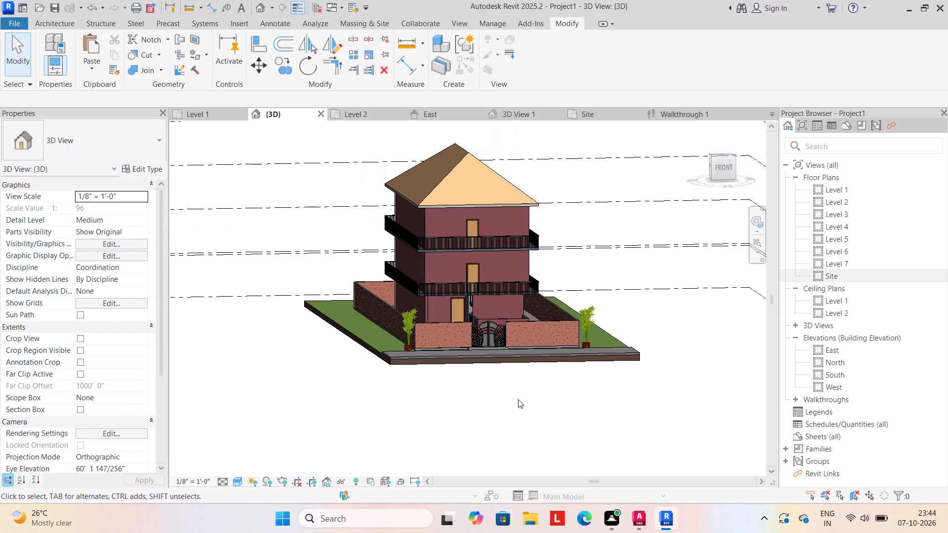
pyautogui.scroll(-6, 518, 399)
pyautogui.scroll(5, 518, 399)
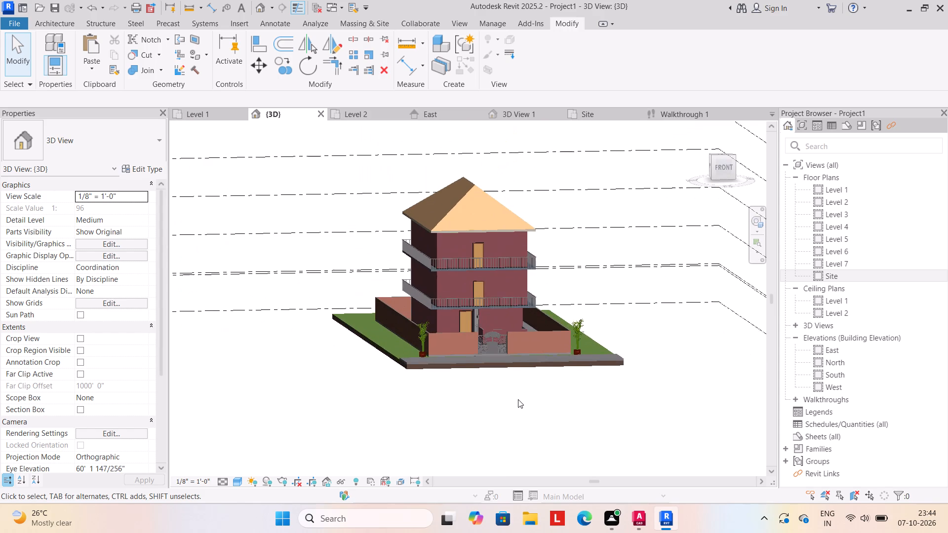
pyautogui.moveTo(516, 381); pyautogui.dragTo(500, 407, button='middle')
pyautogui.scroll(5, 455, 381)
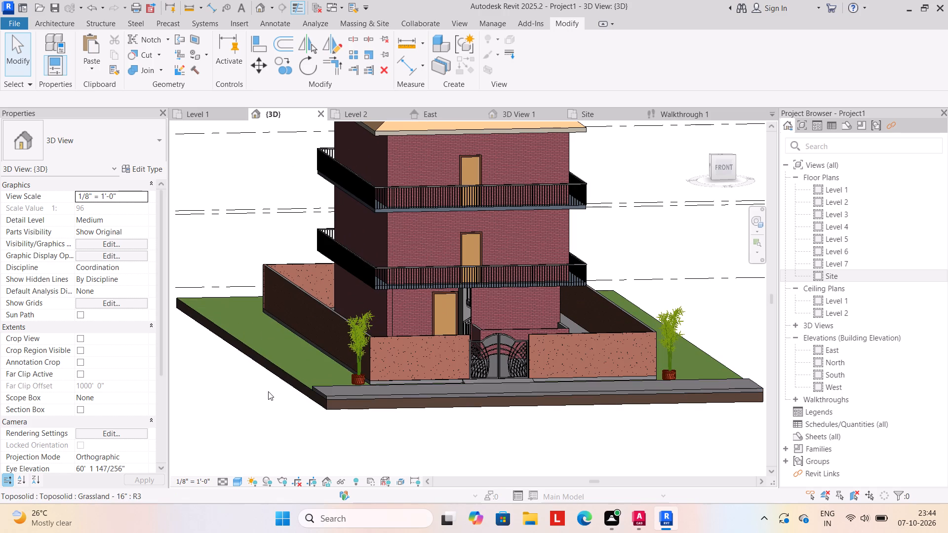
pyautogui.scroll(1, 612, 382)
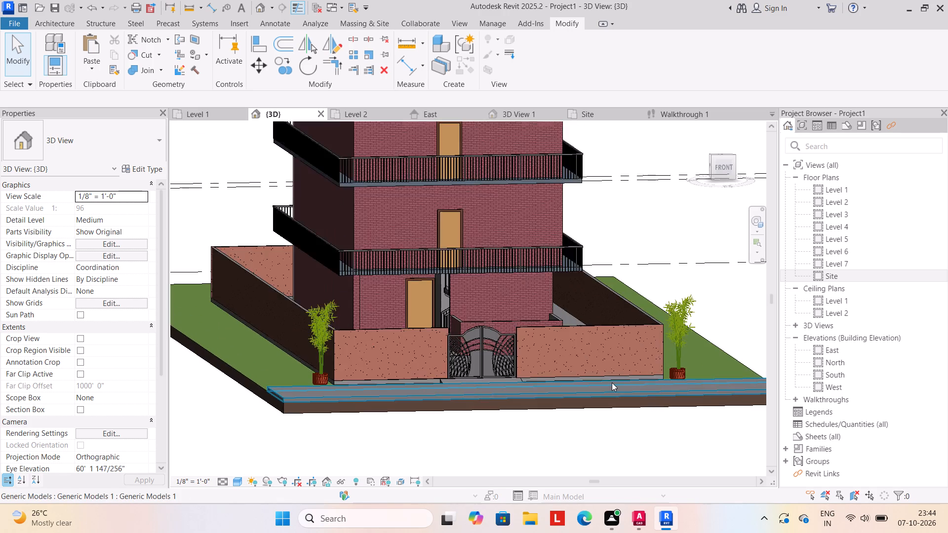
pyautogui.scroll(4, 612, 382)
pyautogui.scroll(-3, 612, 382)
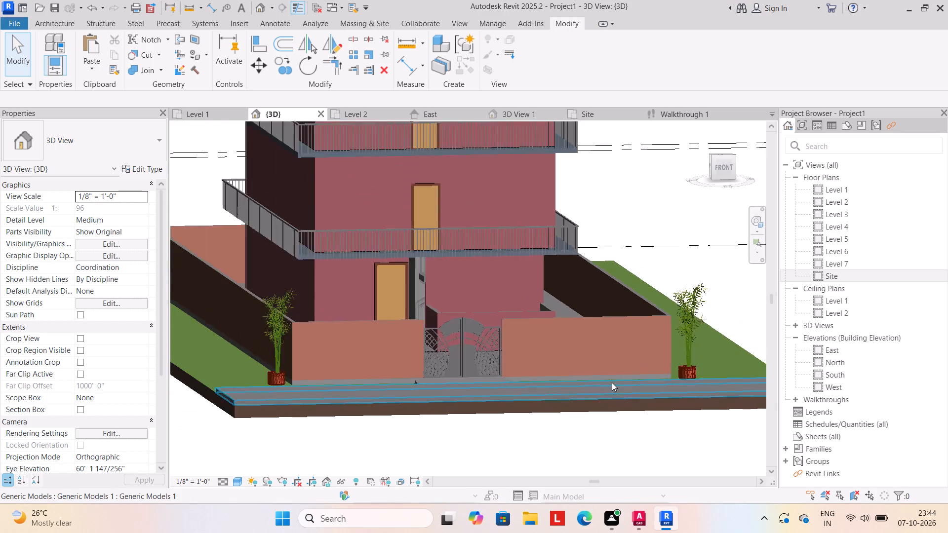
pyautogui.scroll(-5, 612, 382)
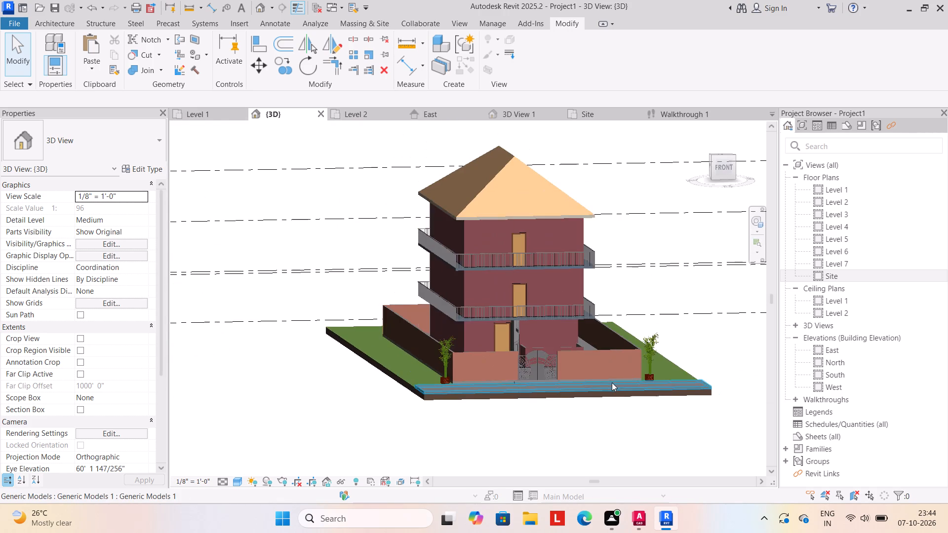
pyautogui.scroll(-5, 612, 382)
pyautogui.scroll(1, 676, 406)
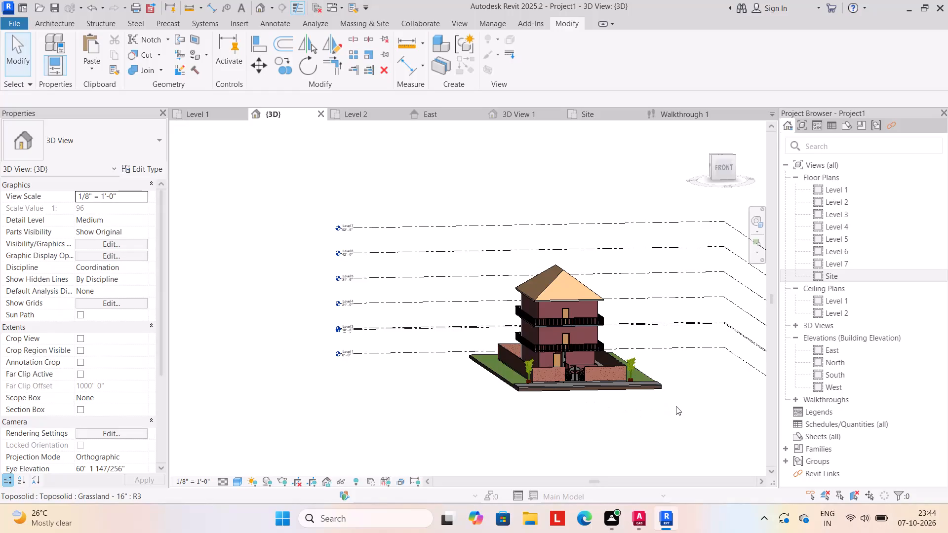
pyautogui.scroll(3, 676, 406)
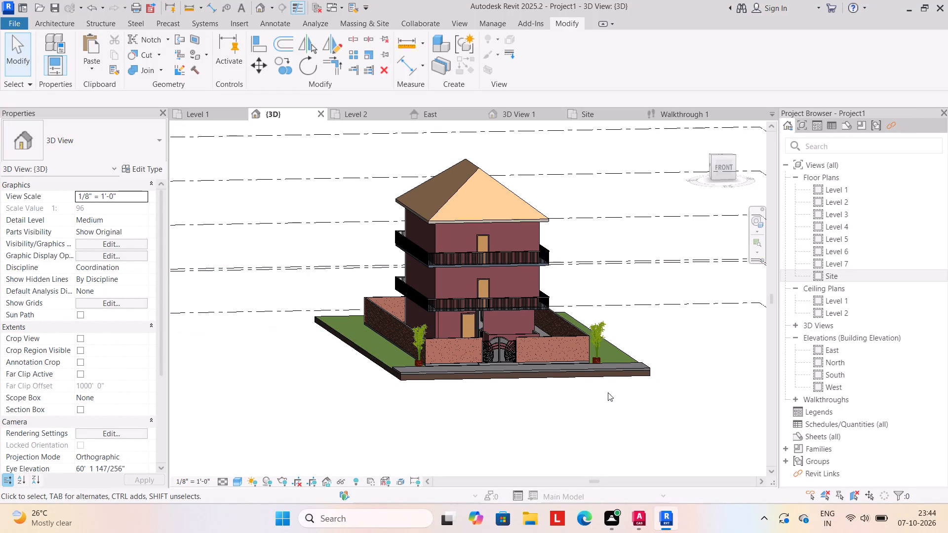
pyautogui.scroll(10, 522, 343)
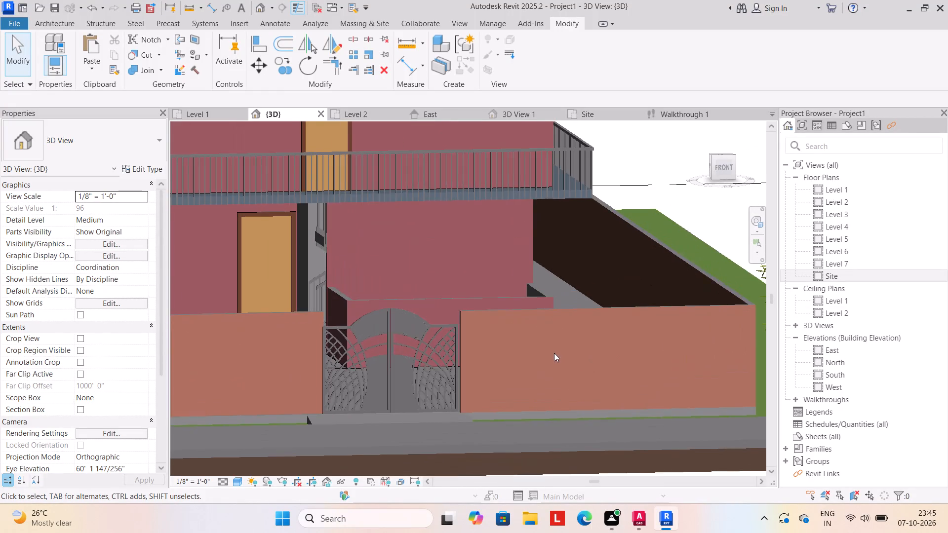
pyautogui.moveTo(553, 354); pyautogui.dragTo(581, 253, button='middle')
pyautogui.scroll(-13, 580, 266)
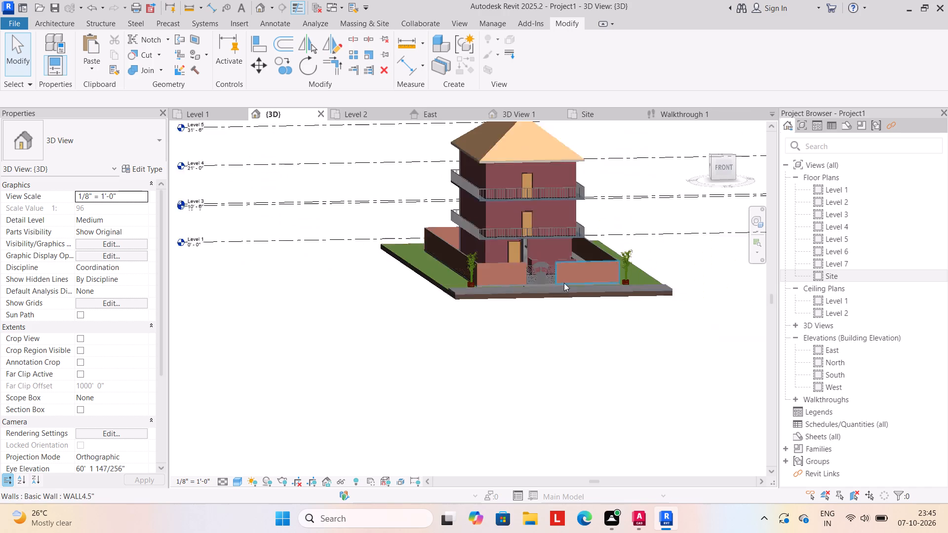
pyautogui.moveTo(616, 298); pyautogui.dragTo(568, 327, button='middle')
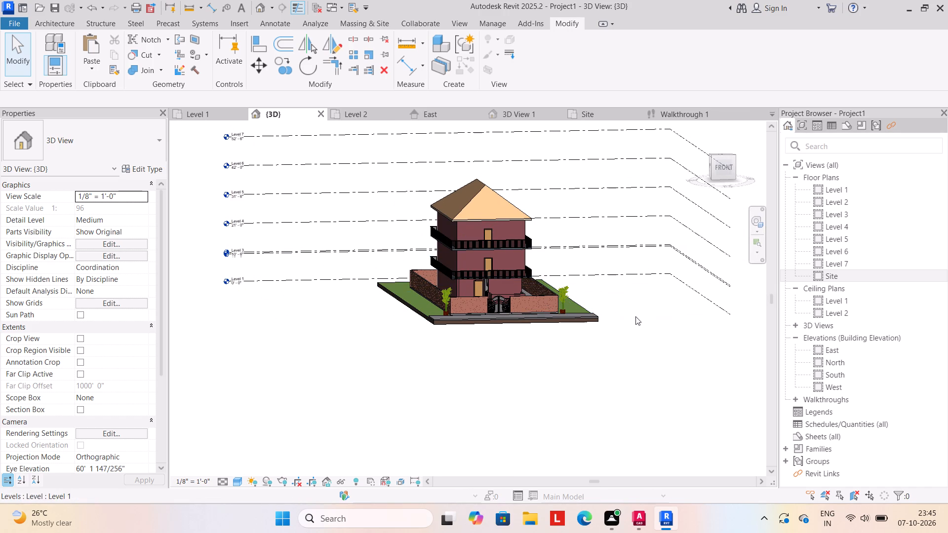
pyautogui.scroll(6, 491, 316)
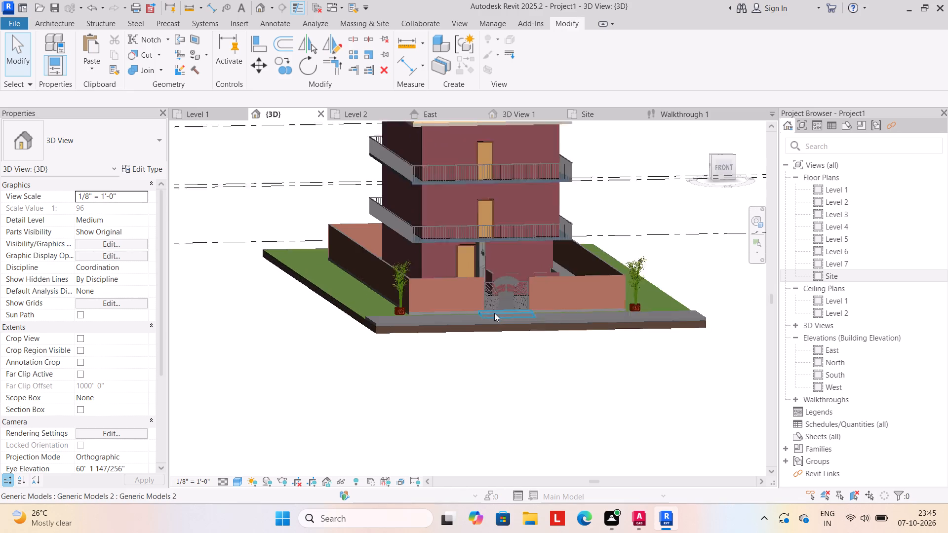
pyautogui.scroll(7, 494, 313)
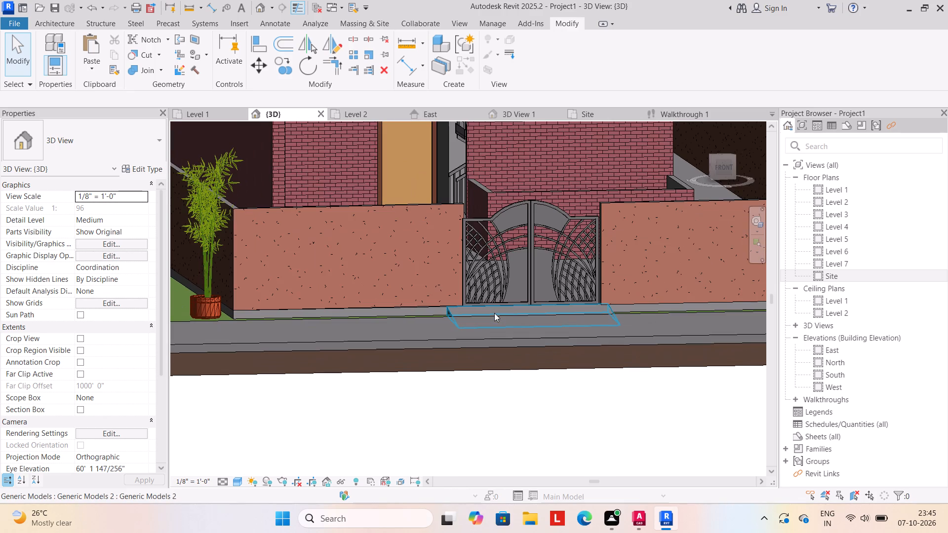
pyautogui.scroll(-13, 494, 313)
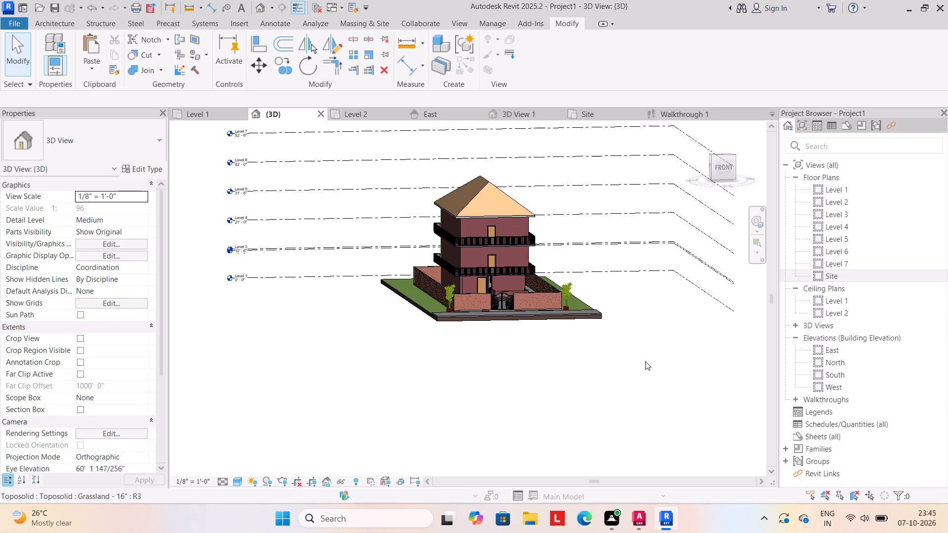
pyautogui.scroll(3, 495, 346)
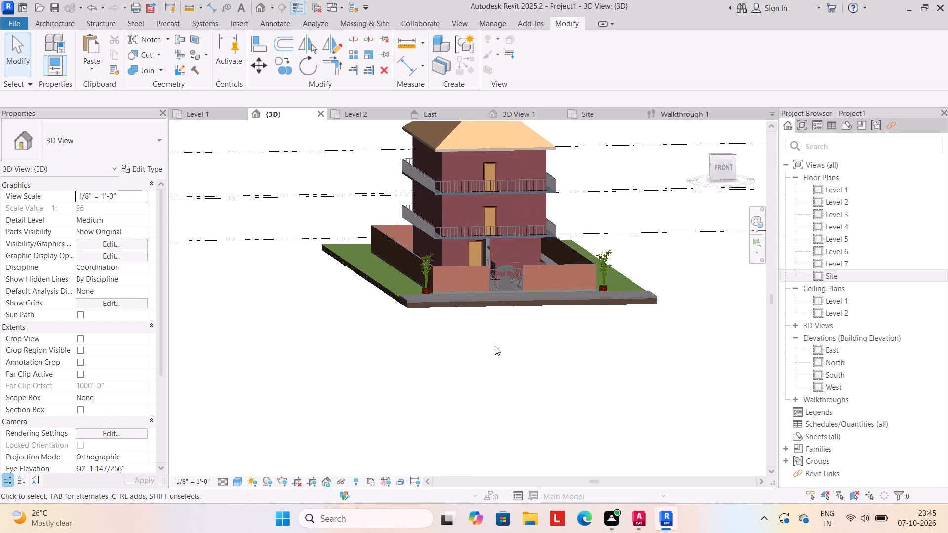
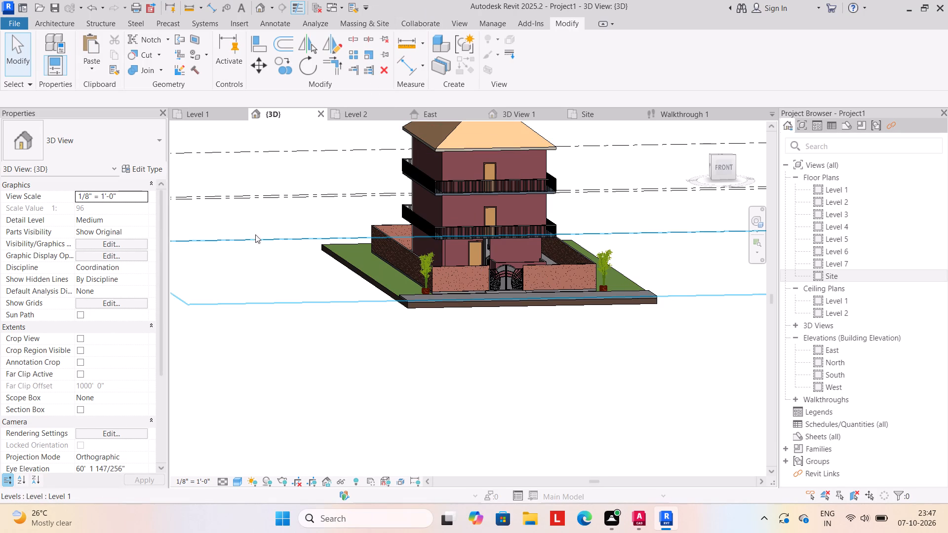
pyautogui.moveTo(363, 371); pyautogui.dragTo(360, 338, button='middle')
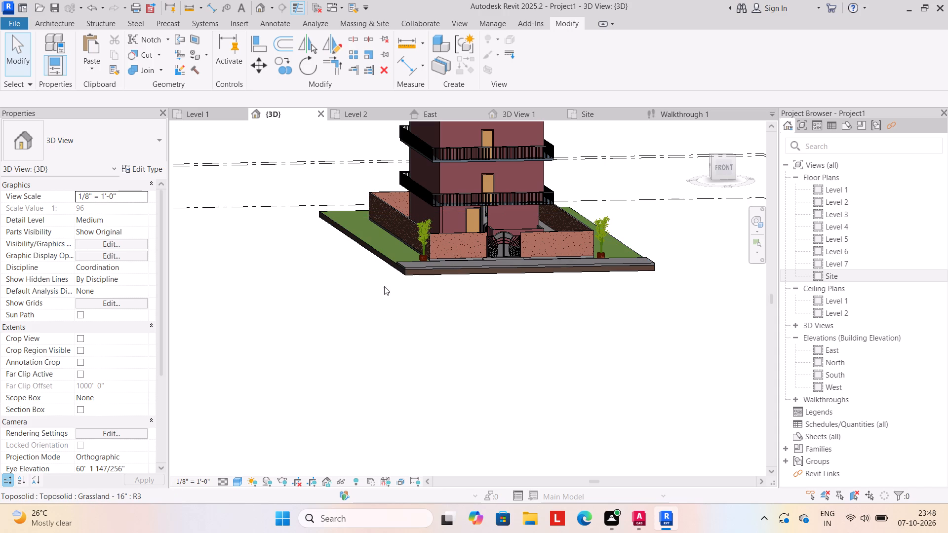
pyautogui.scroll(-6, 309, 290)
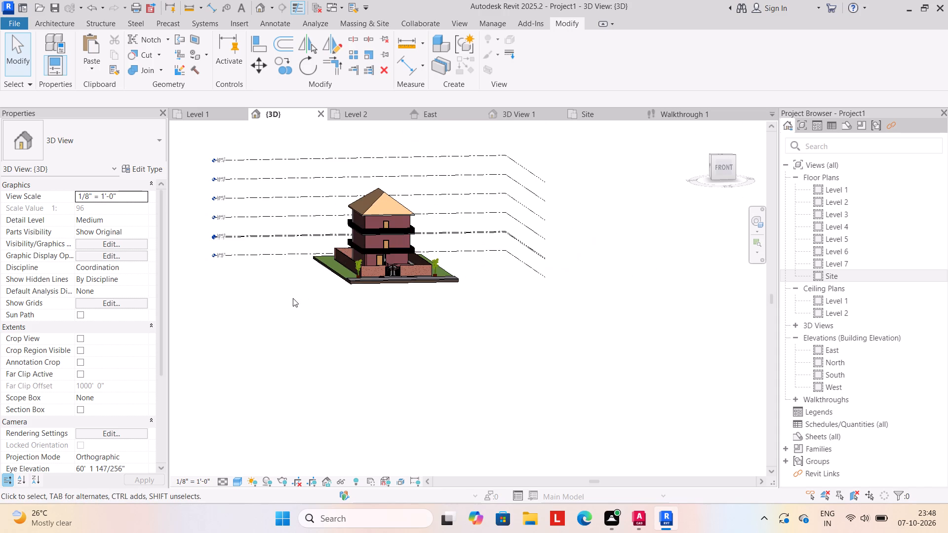
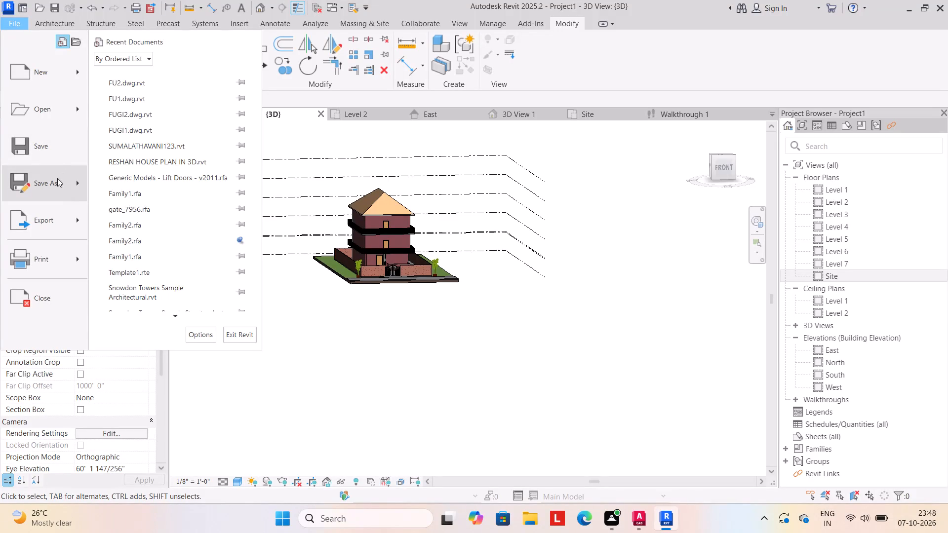
# Save the project as a Revit project file named fu3.dwg on the Desktop.
pyautogui.click(52, 182)
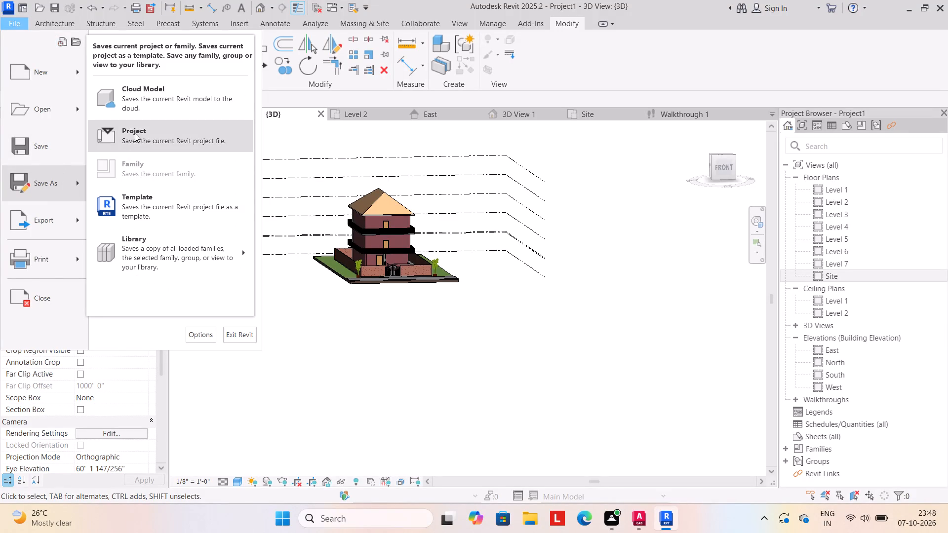
pyautogui.click(139, 130)
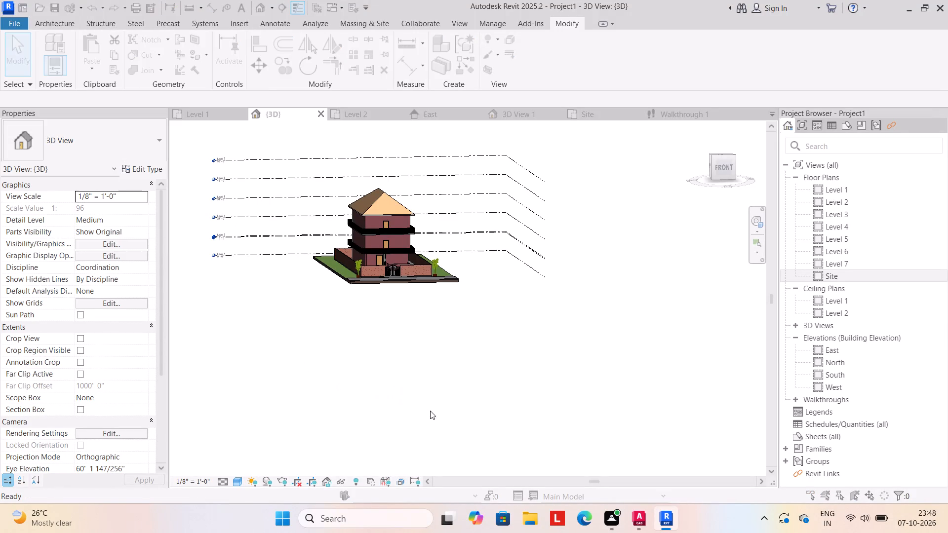
pyautogui.click(422, 353)
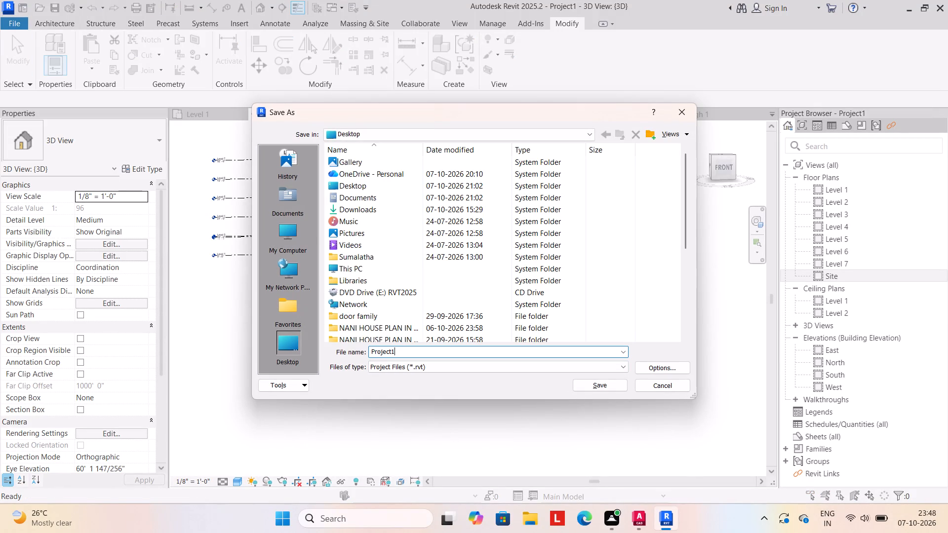
pyautogui.press('BackSpace')
pyautogui.press('BackSpace')
pyautogui.press('BackSpace')
pyautogui.press('BackSpace')
pyautogui.press('BackSpace')
pyautogui.press('BackSpace')
pyautogui.press('BackSpace')
pyautogui.press('BackSpace')
pyautogui.press('BackSpace')
pyautogui.press('BackSpace')
pyautogui.press('BackSpace')
pyautogui.press('BackSpace')
pyautogui.press('BackSpace')
pyautogui.press('BackSpace')
pyautogui.write('FU')
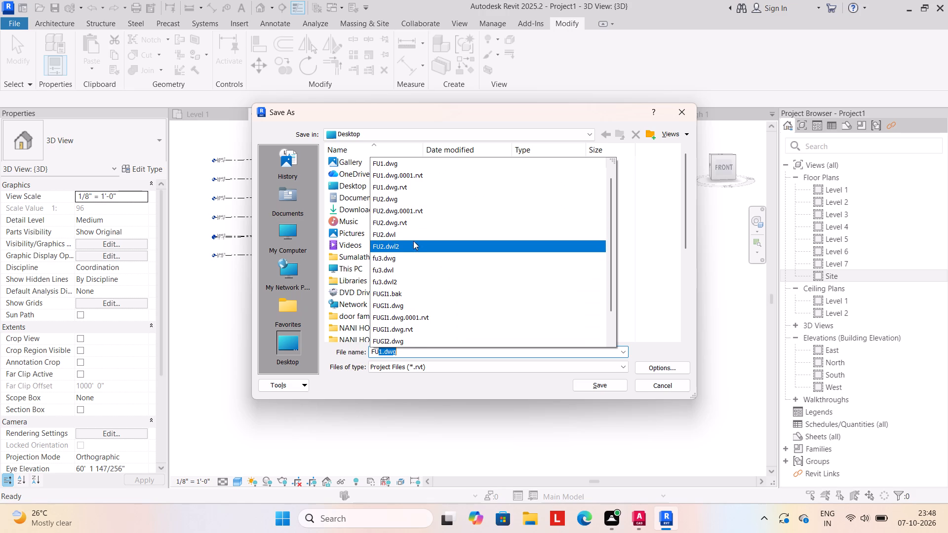
pyautogui.click(410, 258)
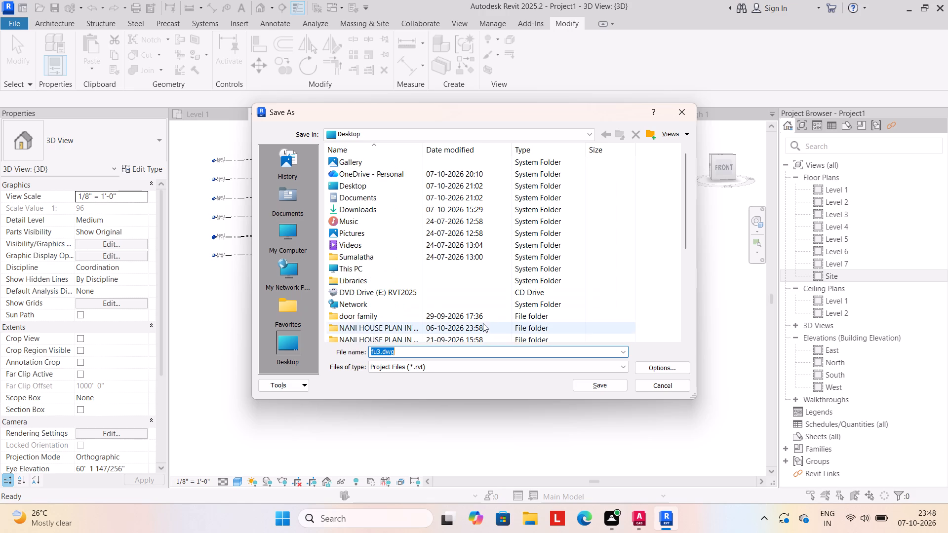
pyautogui.click(602, 385)
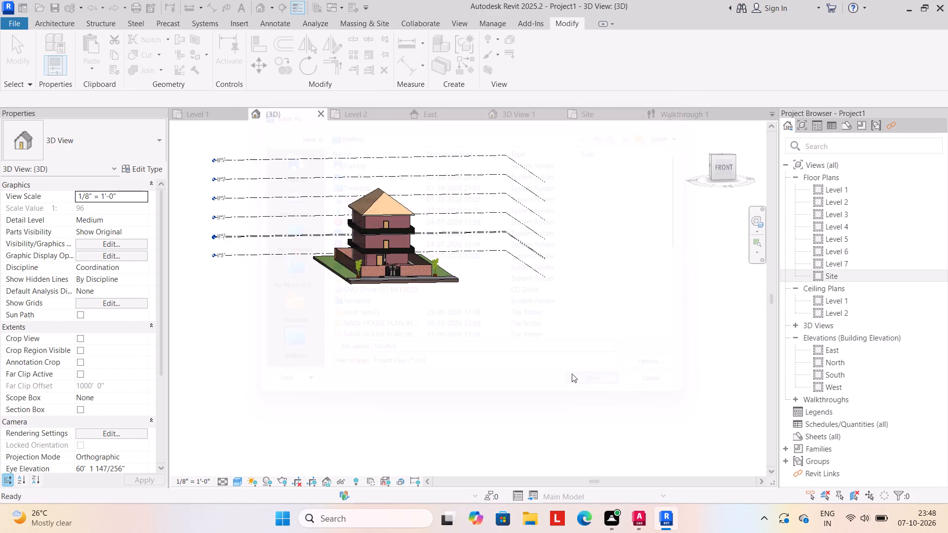
# Save the project again on the Desktop as a project file under the existing name fu3.dwg.rvt.
pyautogui.click(18, 21)
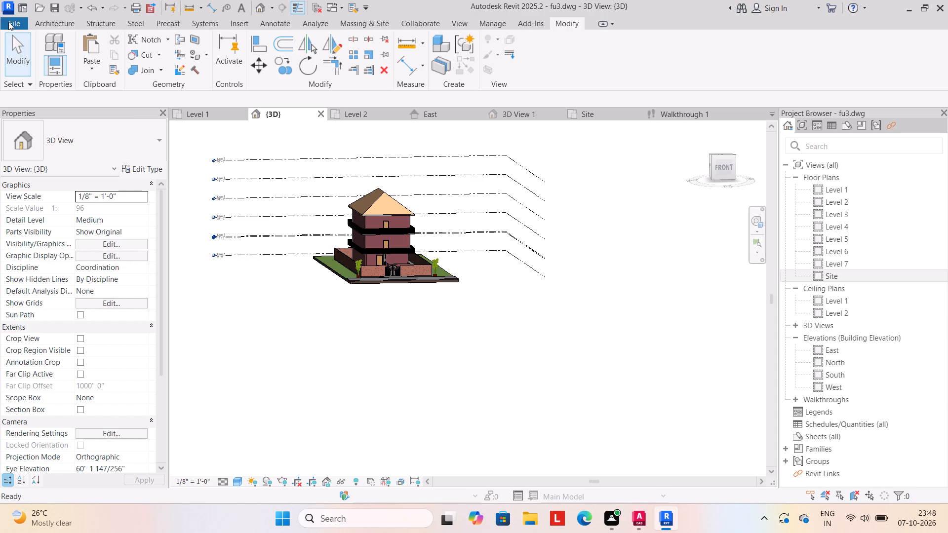
pyautogui.click(8, 22)
pyautogui.click(49, 184)
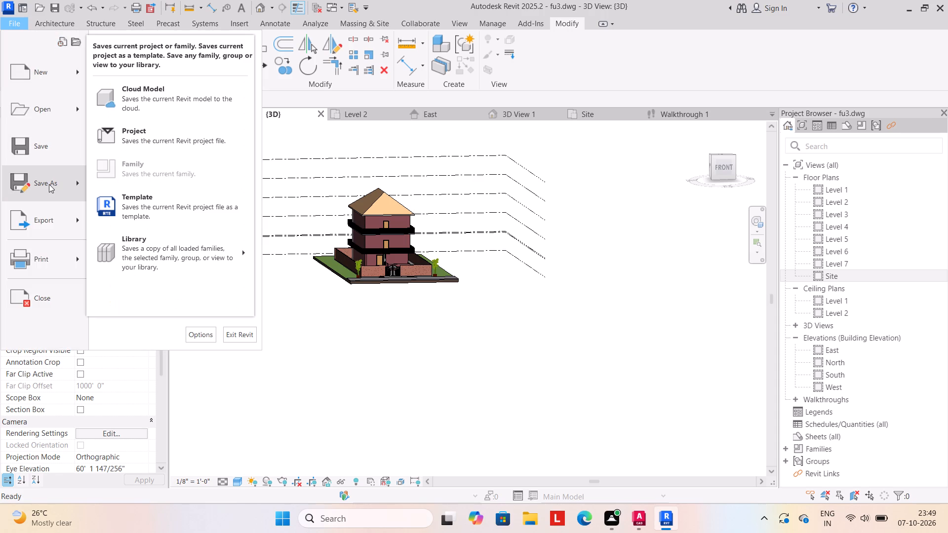
pyautogui.click(143, 138)
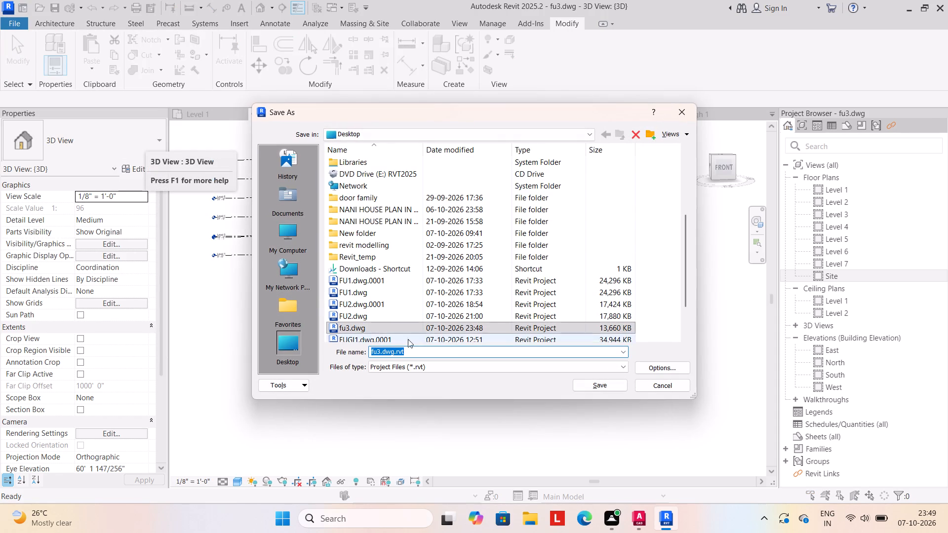
pyautogui.click(592, 383)
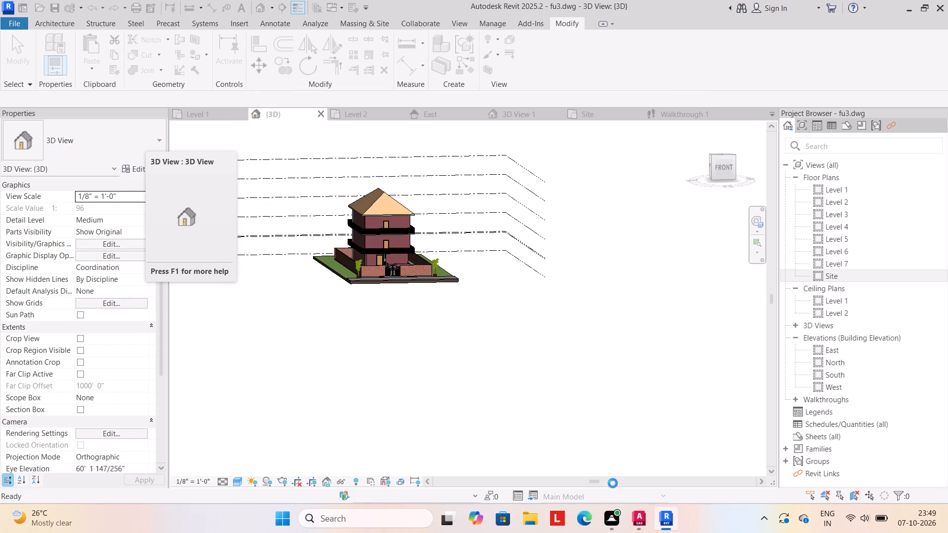